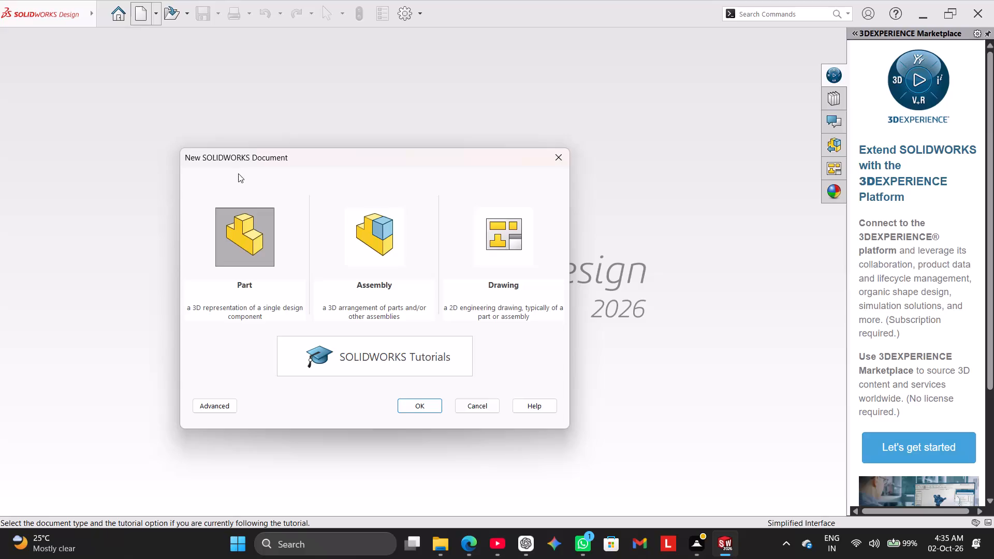
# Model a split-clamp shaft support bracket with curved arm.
# Create a new part document and set its unit system to MMGS (millimeter, gram, second).
pyautogui.click(415, 408)
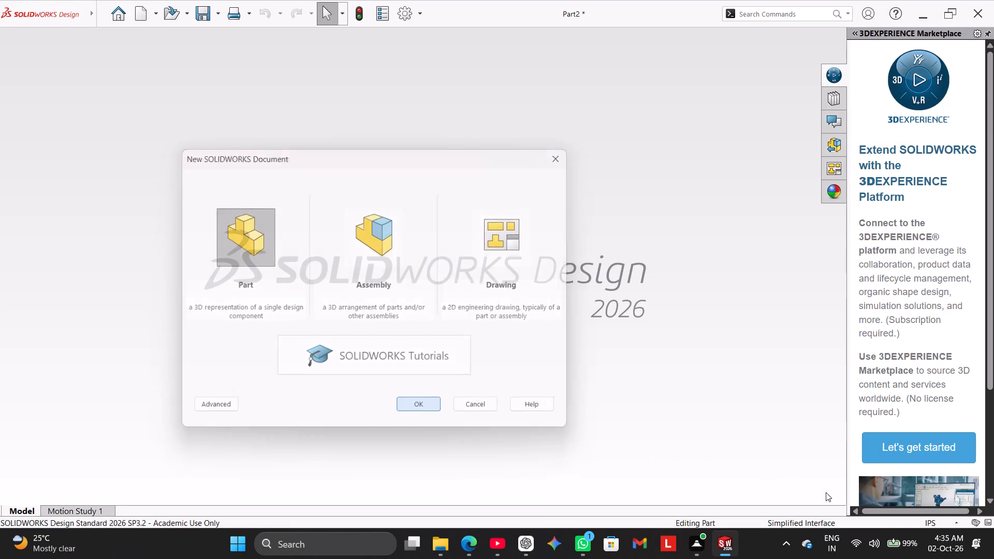
pyautogui.click(923, 518)
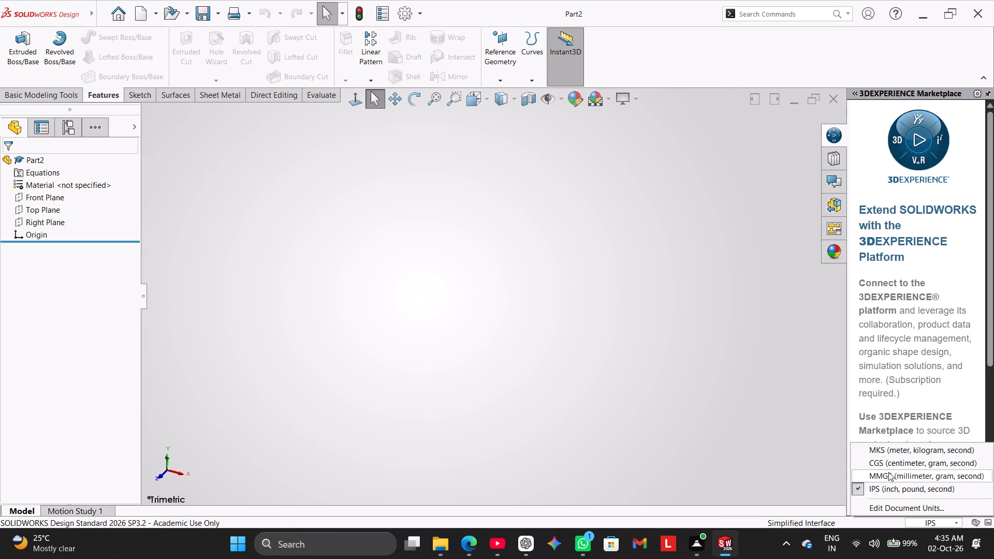
pyautogui.click(888, 472)
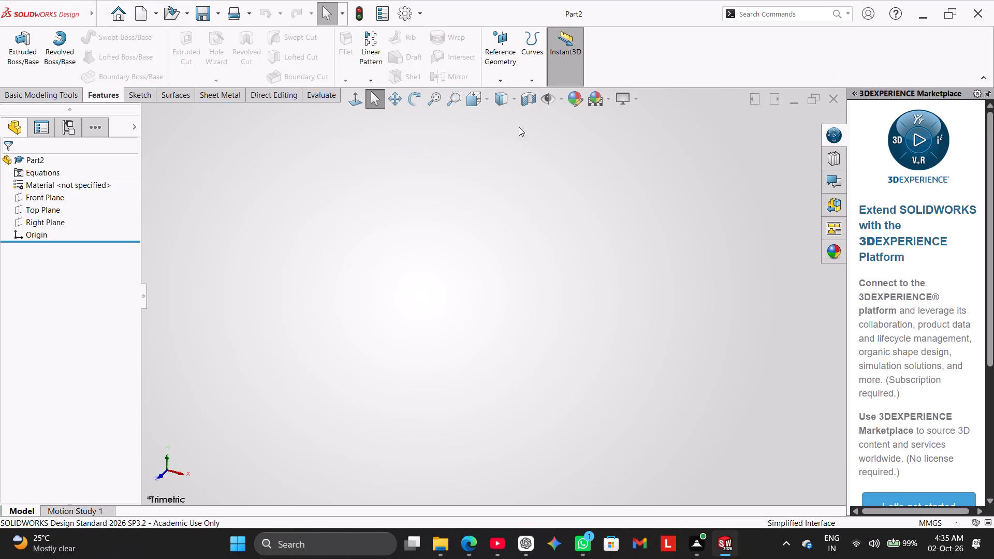
# Change the part's scene to a plain white background.
pyautogui.click(600, 99)
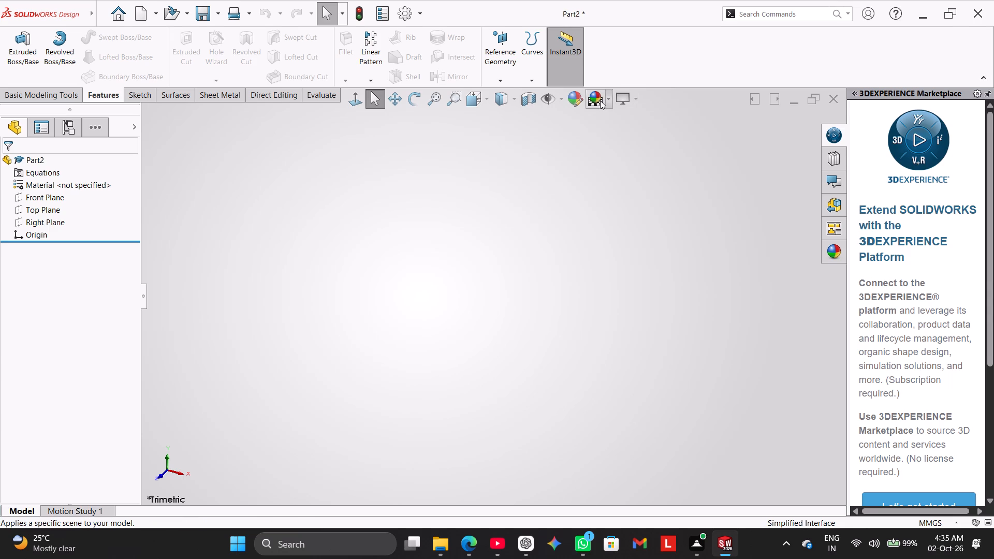
pyautogui.click(600, 100)
pyautogui.click(520, 232)
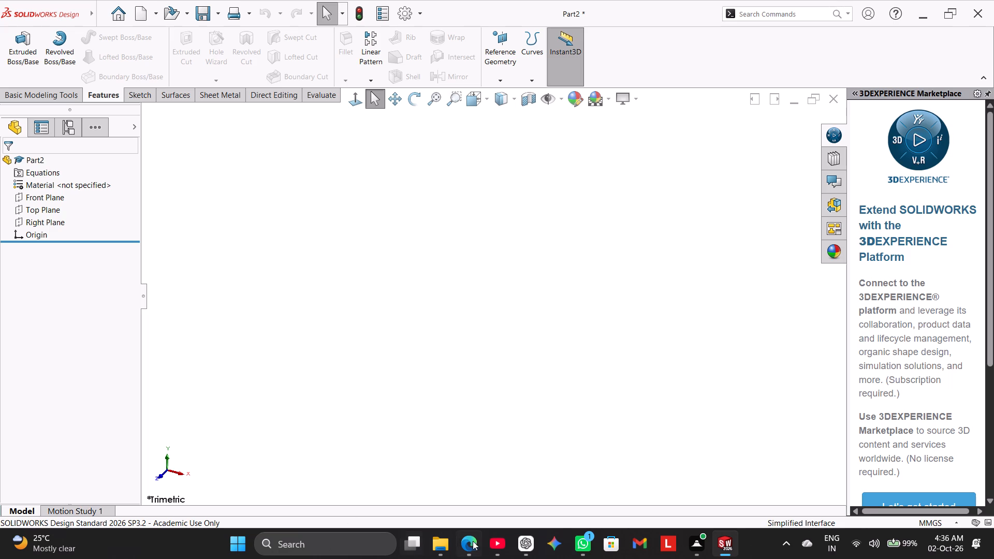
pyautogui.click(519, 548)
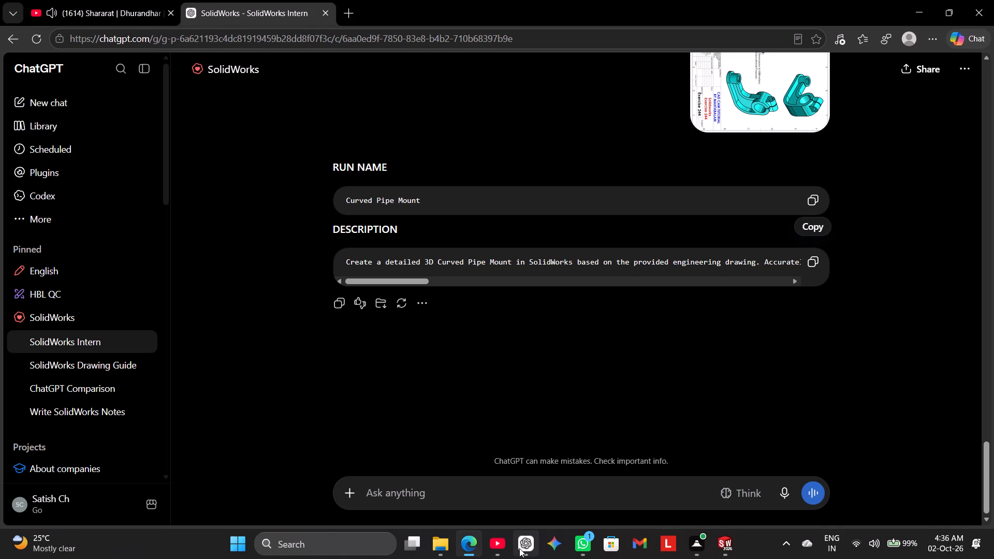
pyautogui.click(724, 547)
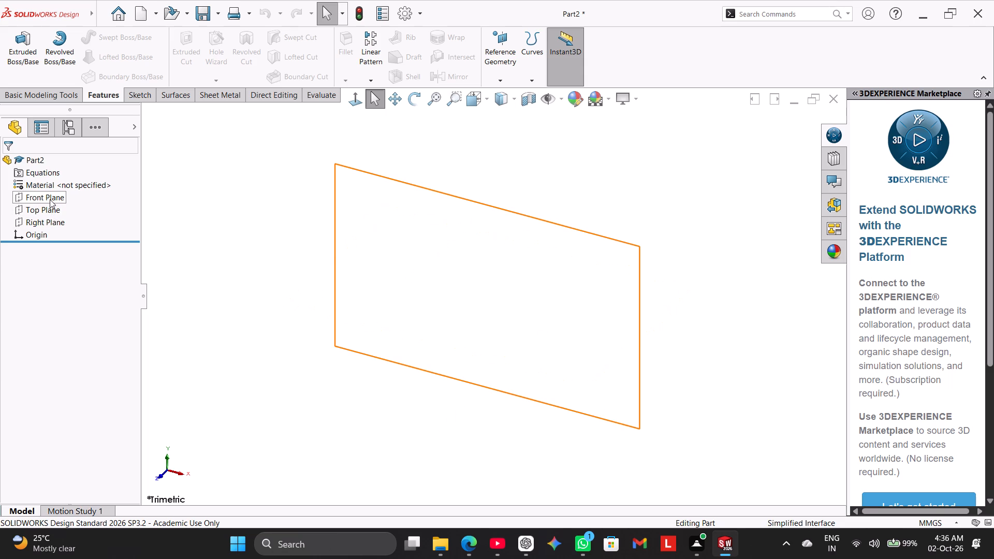
# Start a sketch on the Front Plane and draw a circle of about 41.5 mm radius centred on the origin.
pyautogui.click(50, 199)
pyautogui.click(62, 188)
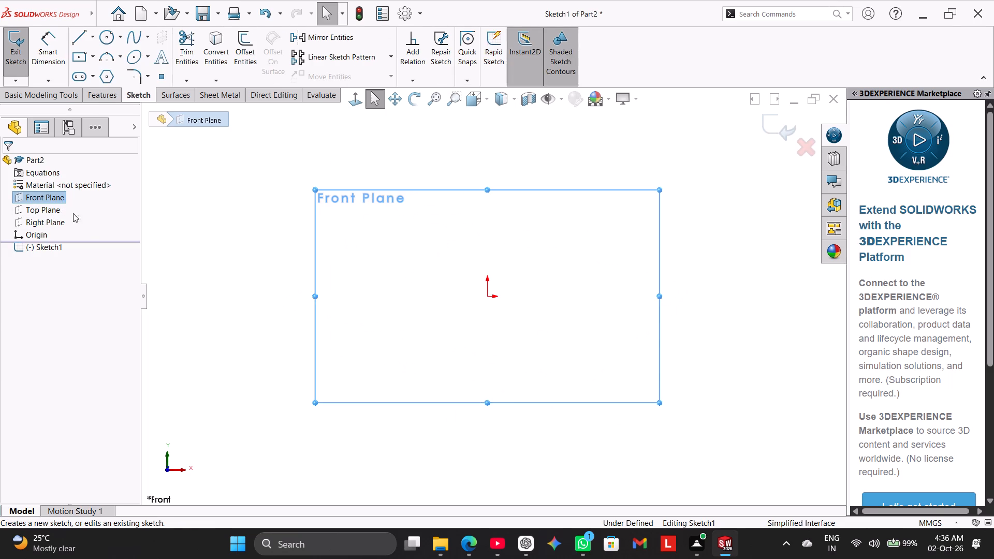
pyautogui.click(206, 330)
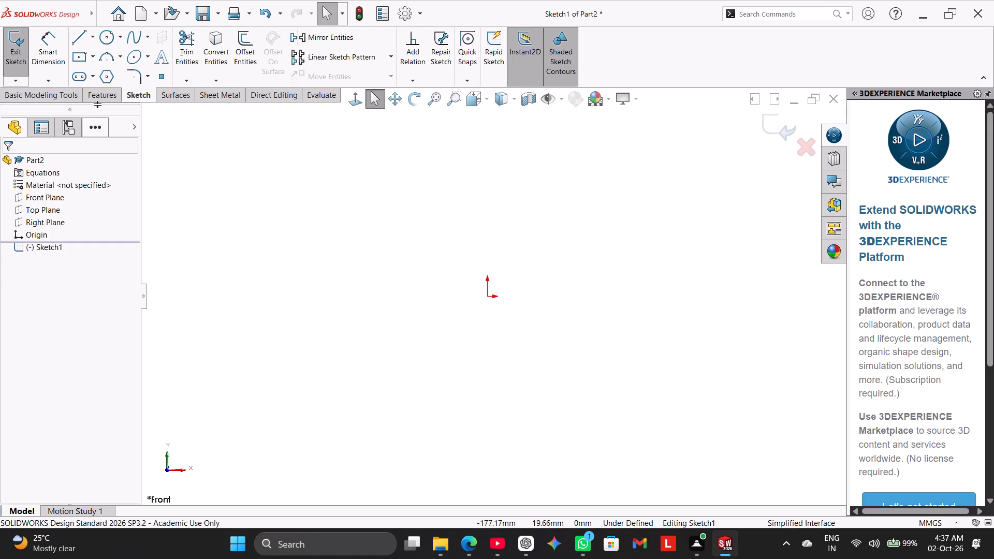
pyautogui.click(106, 44)
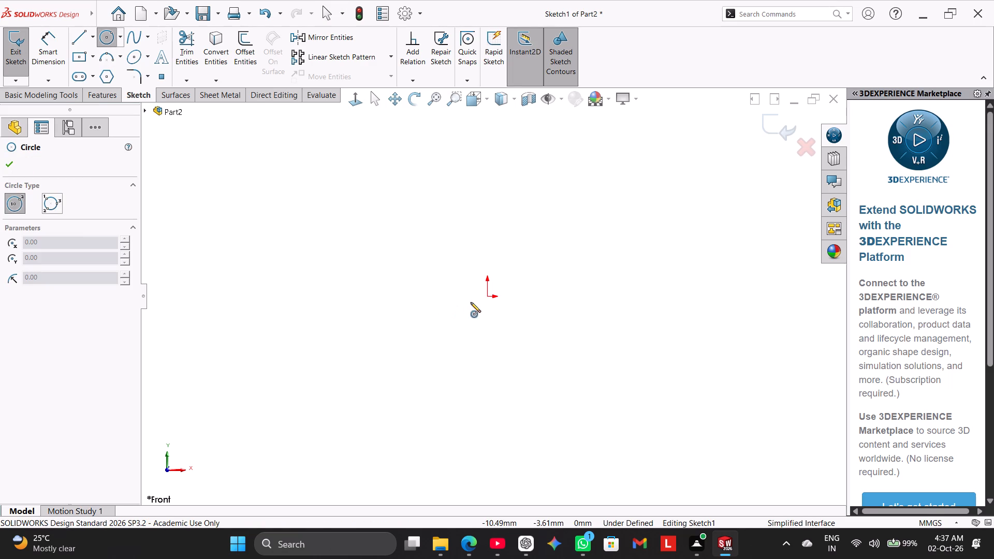
pyautogui.click(485, 297)
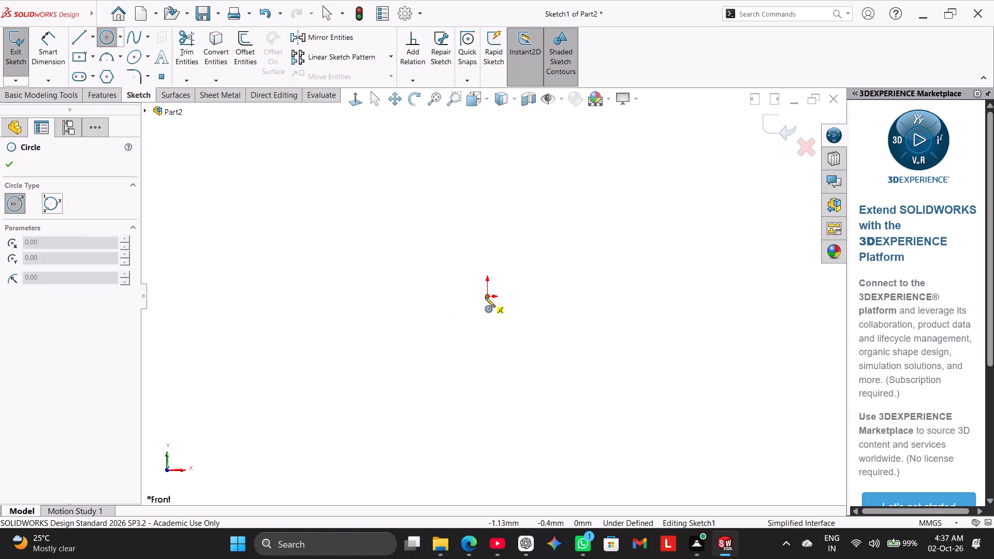
pyautogui.click(541, 356)
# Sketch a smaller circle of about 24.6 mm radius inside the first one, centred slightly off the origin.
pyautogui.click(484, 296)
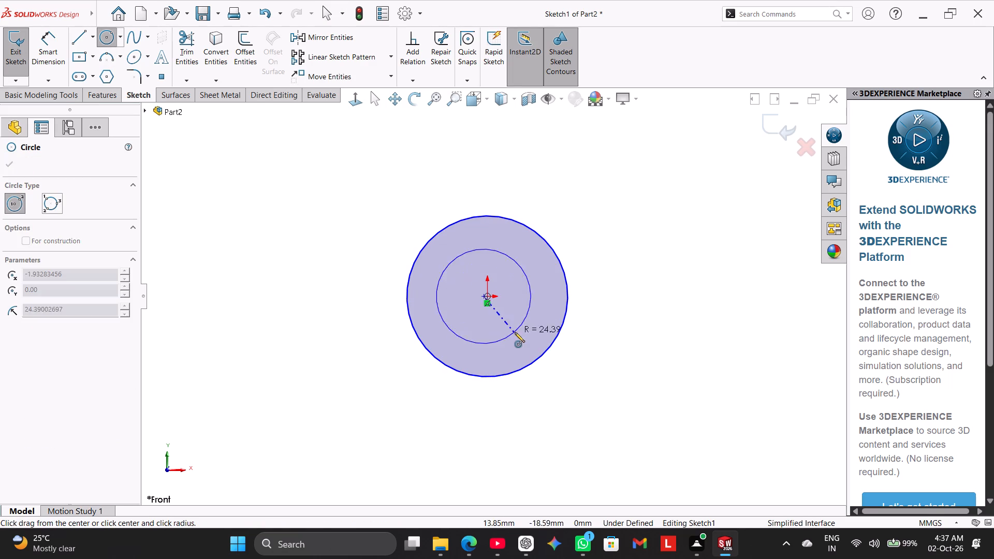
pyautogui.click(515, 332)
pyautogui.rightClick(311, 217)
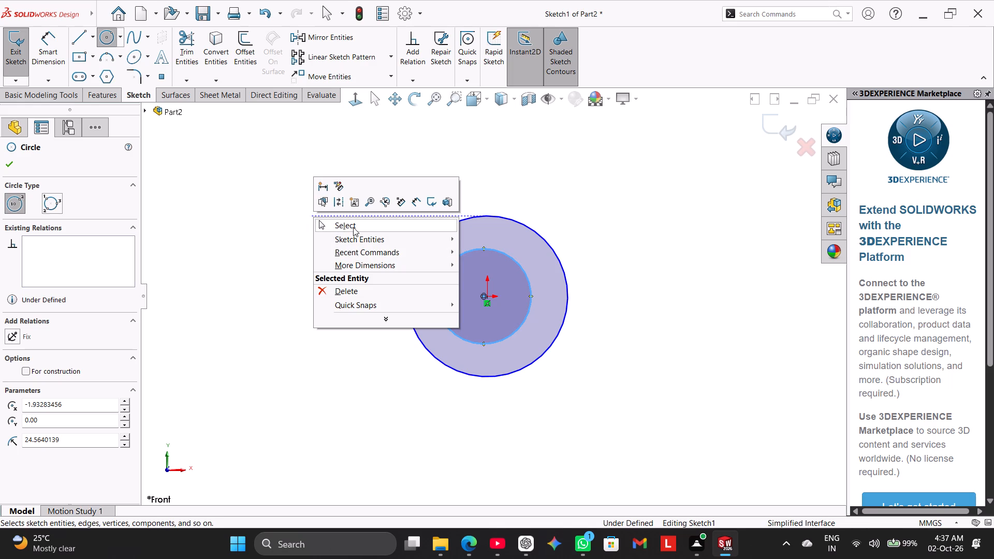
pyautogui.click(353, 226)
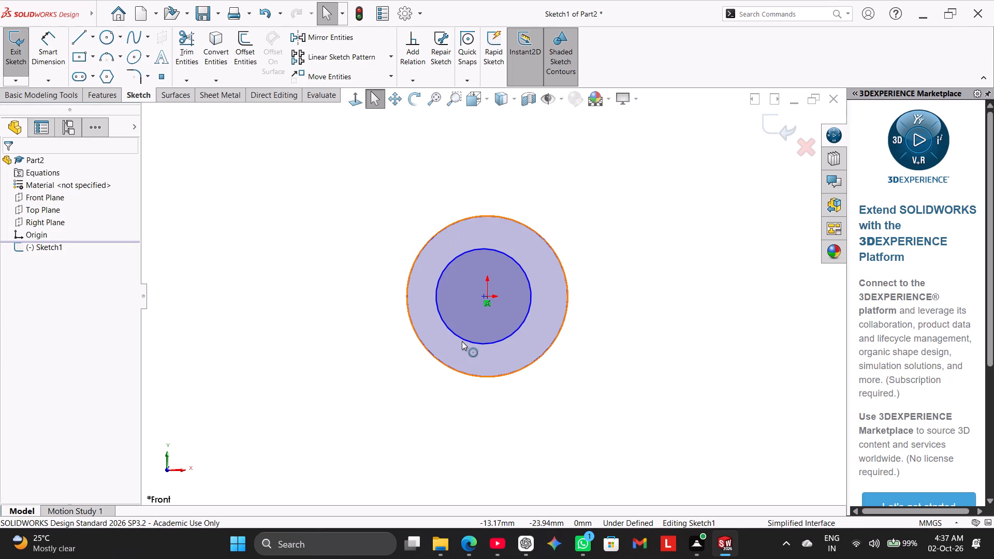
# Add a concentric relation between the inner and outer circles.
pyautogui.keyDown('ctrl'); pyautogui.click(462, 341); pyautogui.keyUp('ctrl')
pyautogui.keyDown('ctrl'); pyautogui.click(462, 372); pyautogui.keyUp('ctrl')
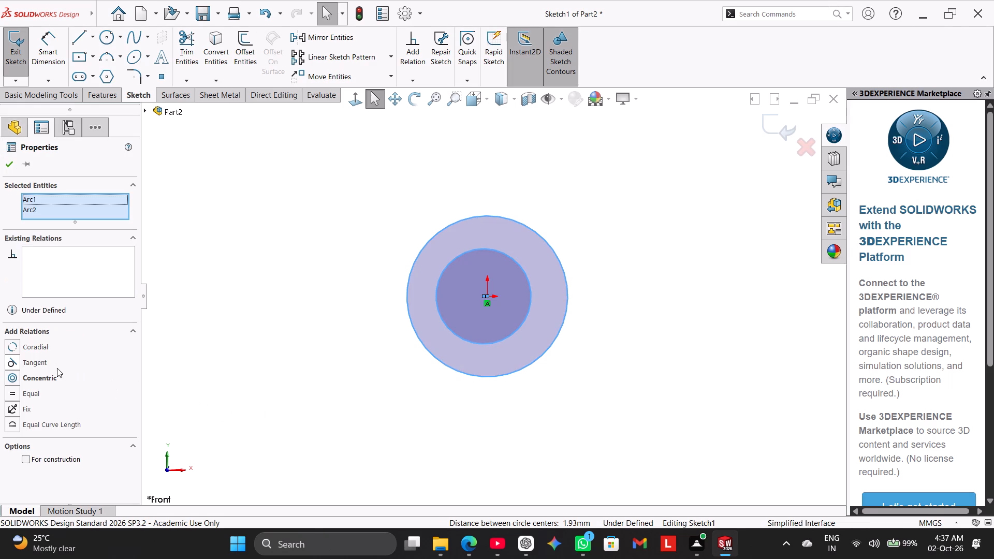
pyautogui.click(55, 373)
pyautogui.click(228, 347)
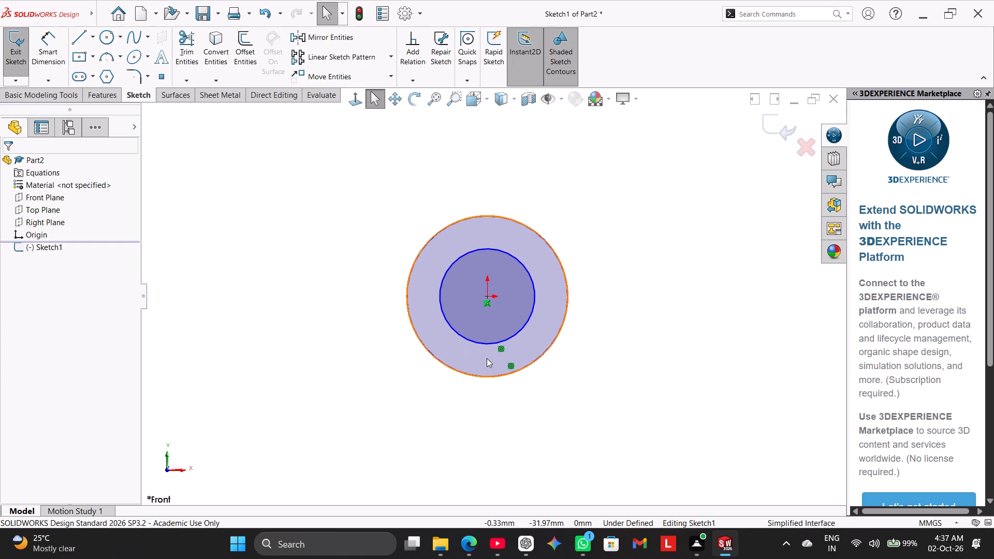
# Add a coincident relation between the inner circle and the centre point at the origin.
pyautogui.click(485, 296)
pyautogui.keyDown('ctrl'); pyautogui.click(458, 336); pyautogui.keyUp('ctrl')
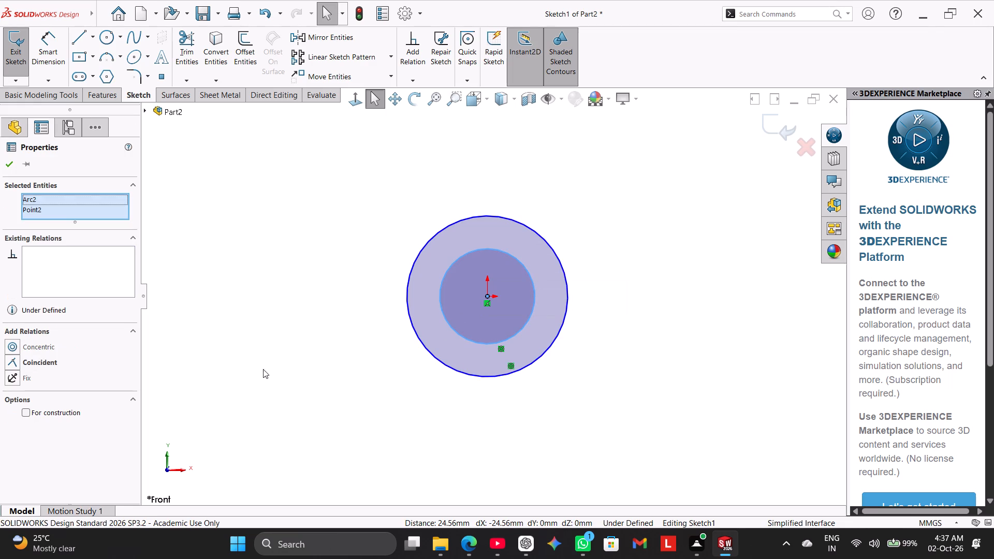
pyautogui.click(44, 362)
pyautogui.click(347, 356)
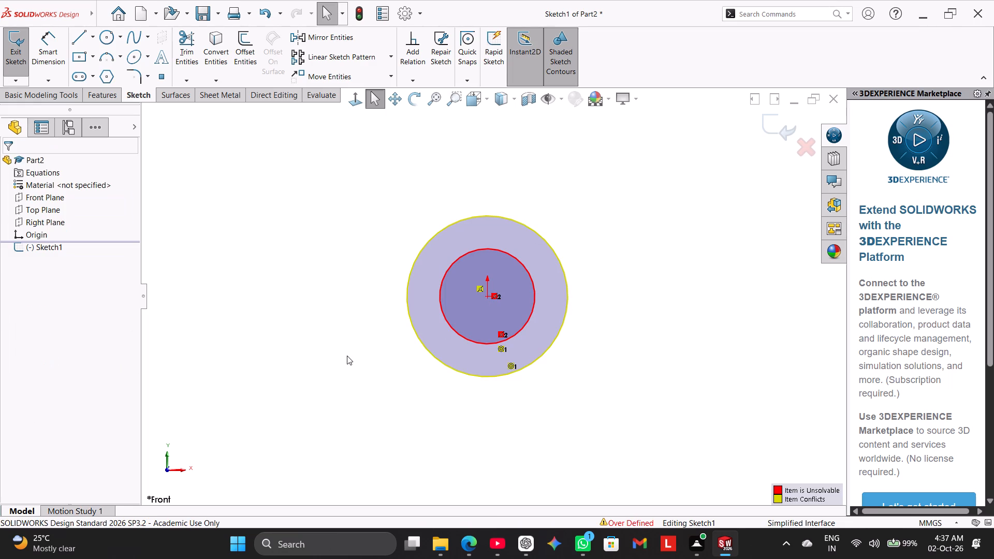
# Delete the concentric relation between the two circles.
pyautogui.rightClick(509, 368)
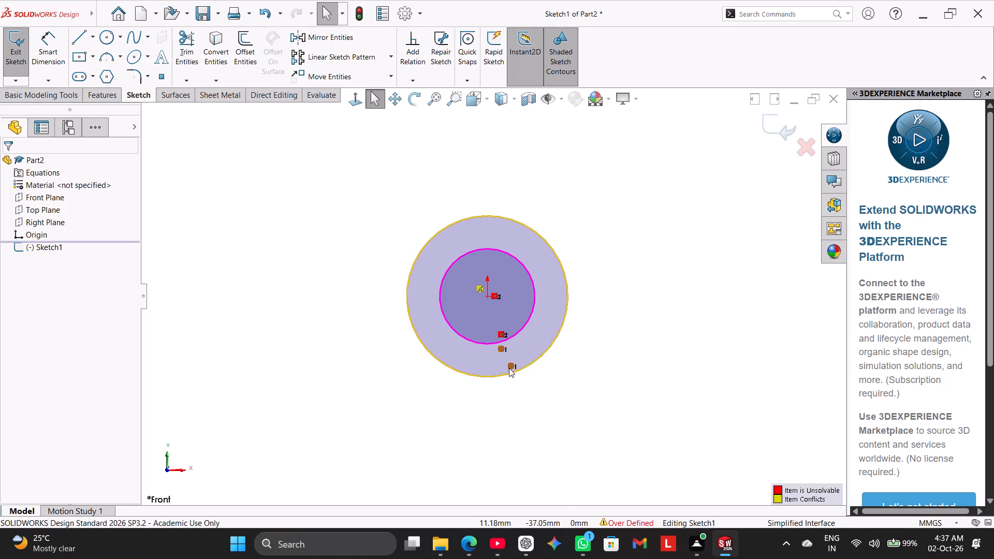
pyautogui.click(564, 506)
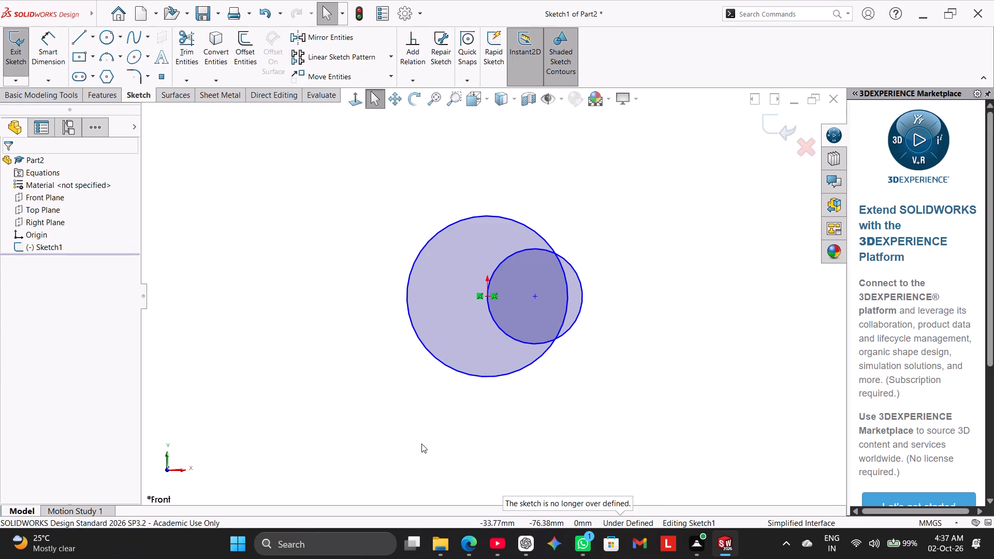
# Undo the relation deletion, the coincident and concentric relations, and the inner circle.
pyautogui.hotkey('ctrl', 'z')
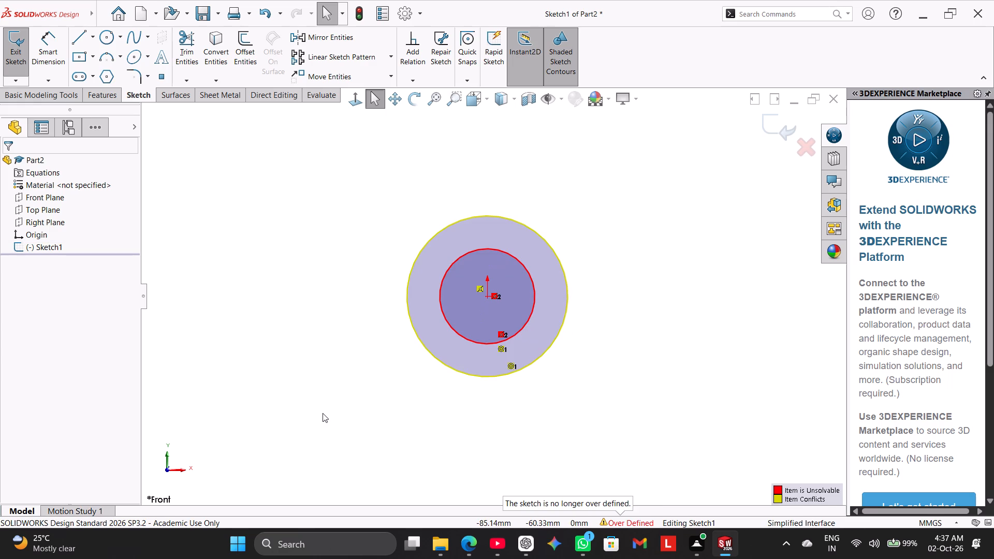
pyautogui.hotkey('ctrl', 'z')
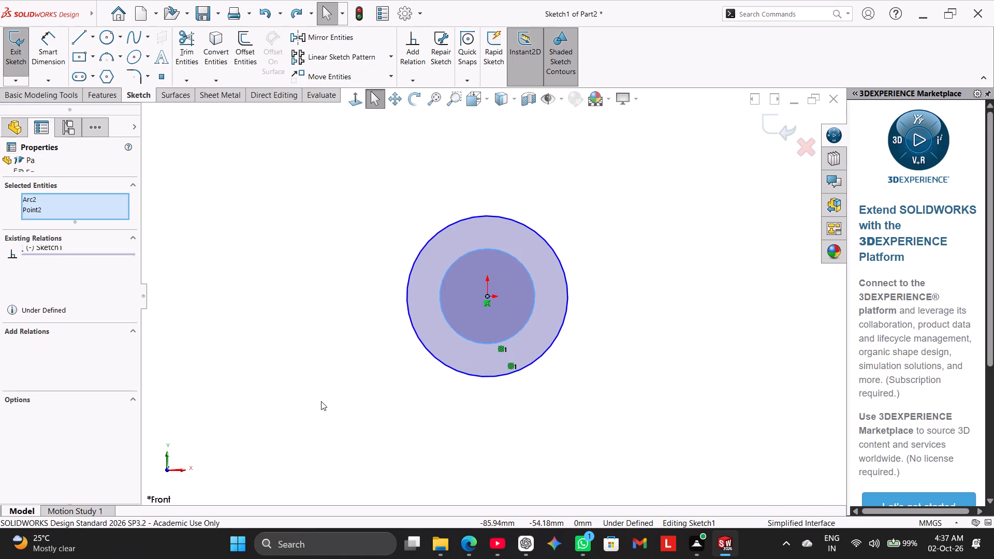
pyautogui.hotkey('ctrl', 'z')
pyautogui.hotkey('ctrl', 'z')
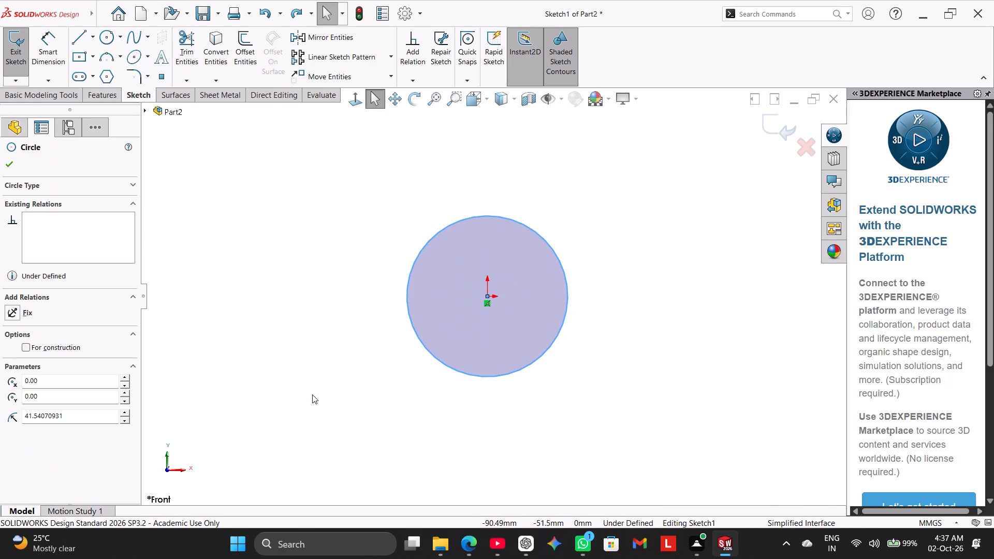
# Draw an inner circle of about 16 mm radius centred on the origin inside the existing circle.
pyautogui.click(103, 38)
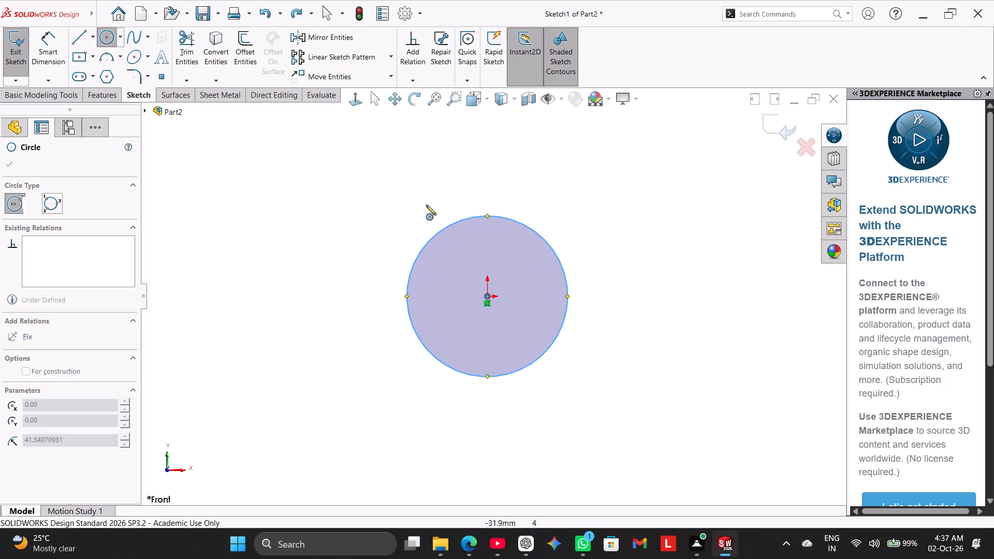
pyautogui.click(485, 296)
pyautogui.click(507, 320)
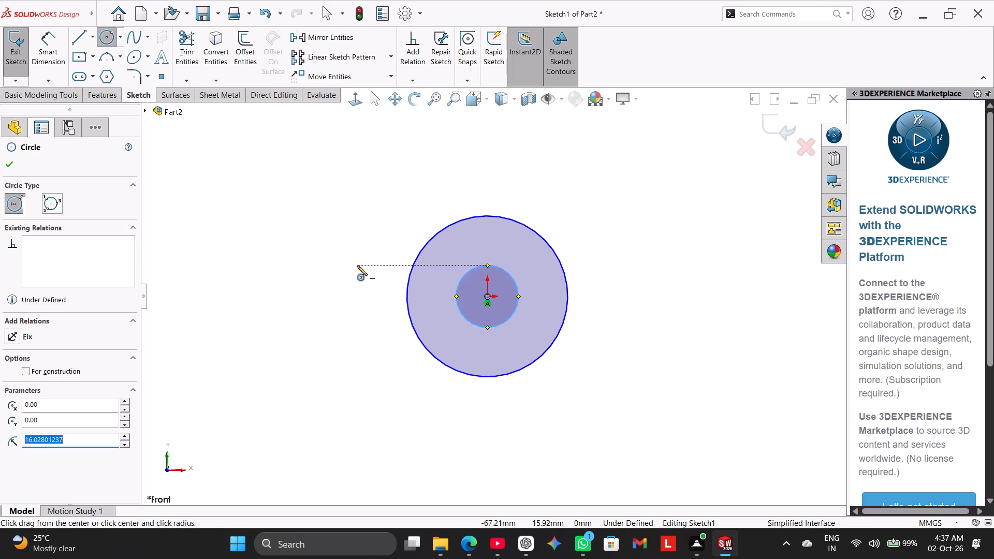
pyautogui.rightClick(357, 264)
pyautogui.click(384, 270)
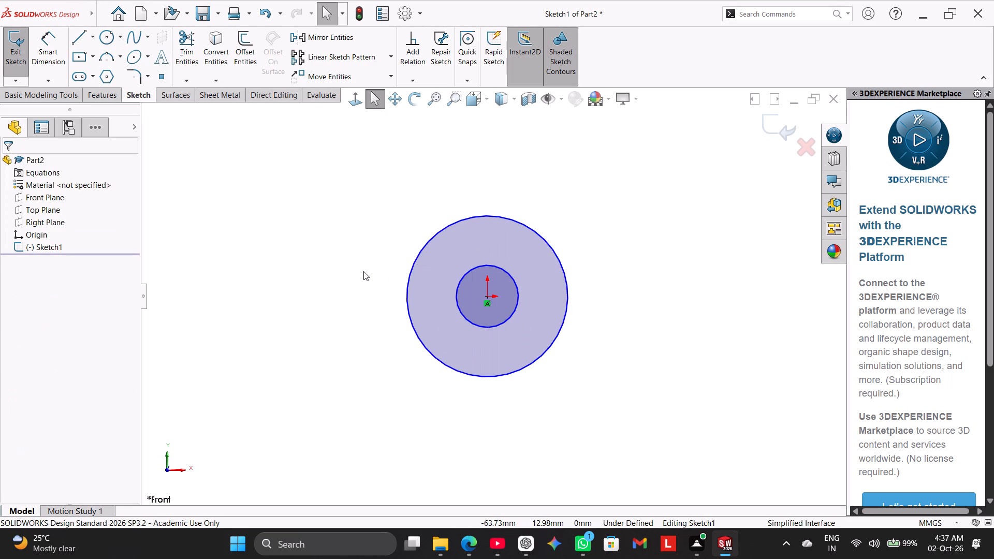
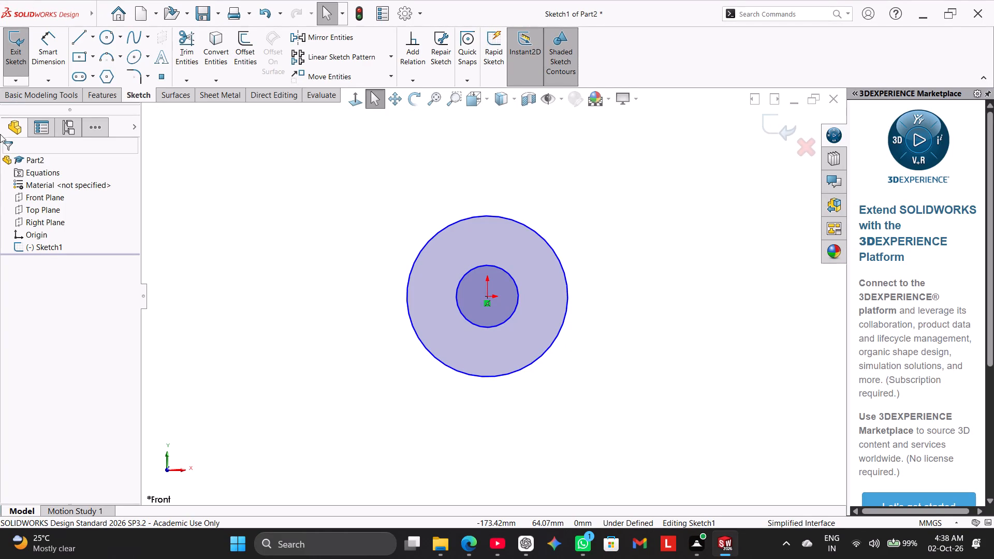
# Delete both concentric circles centred on the origin from the sketch.
pyautogui.rightClick(515, 371)
pyautogui.click(557, 506)
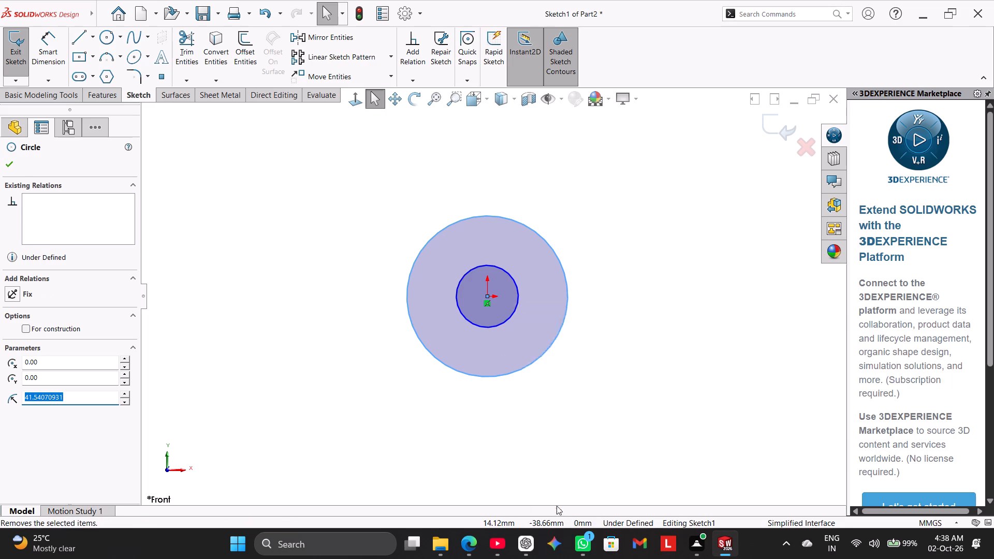
pyautogui.rightClick(508, 327)
pyautogui.rightClick(504, 320)
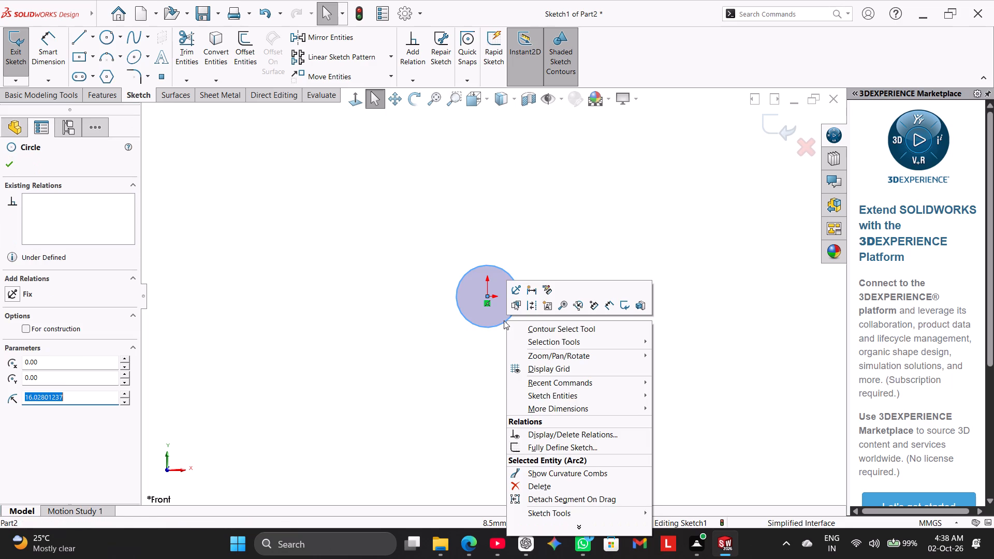
pyautogui.click(544, 487)
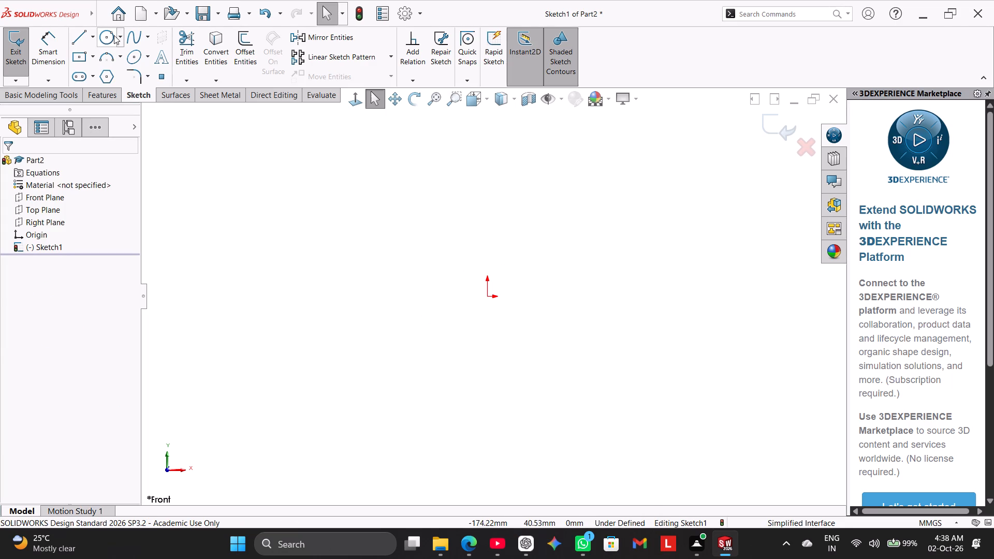
# Draw a horizontal centerline about 151 mm long from the origin towards negative X.
pyautogui.click(120, 35)
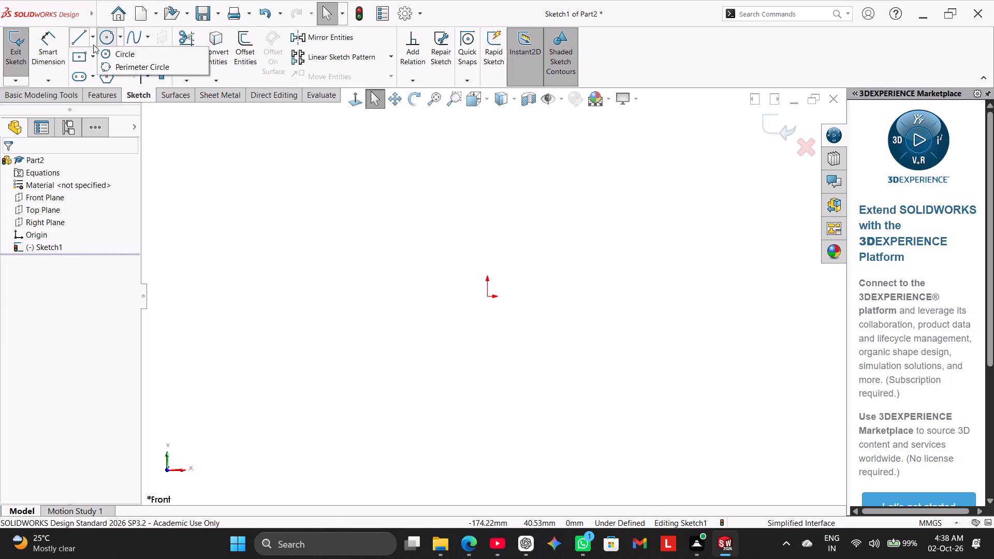
pyautogui.click(98, 65)
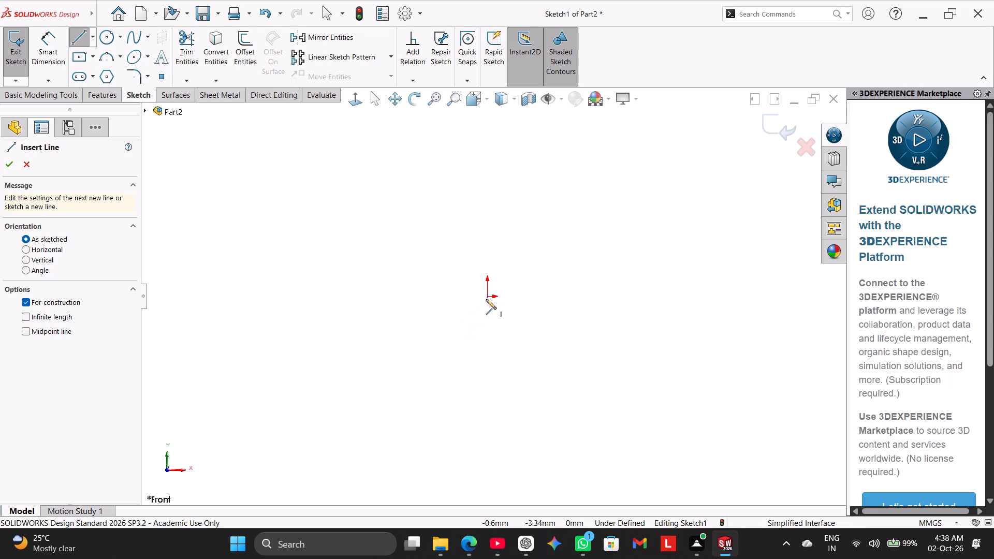
pyautogui.click(486, 296)
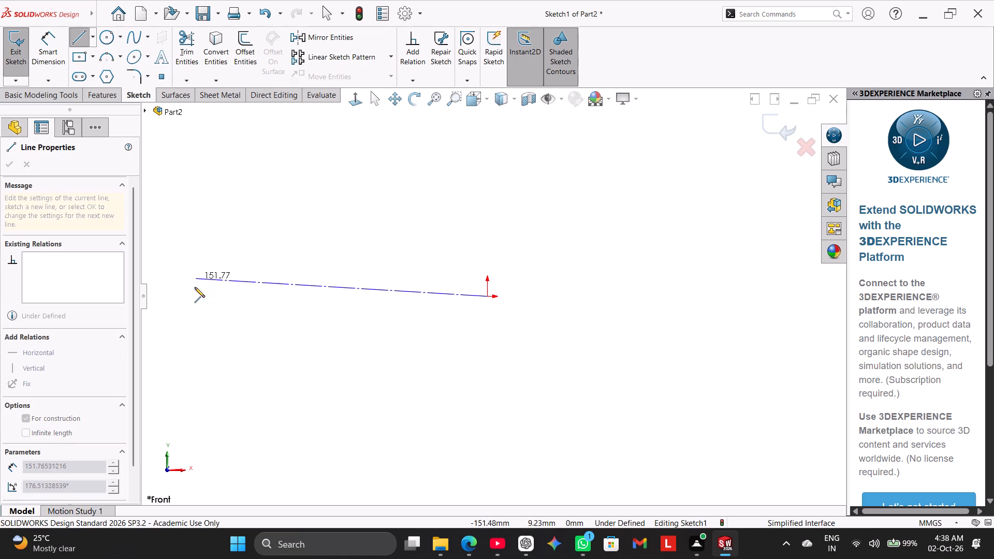
pyautogui.click(196, 293)
pyautogui.rightClick(223, 239)
pyautogui.click(243, 245)
# Draw a vertical construction line about 95 mm long upward from the origin.
pyautogui.moveTo(500, 247); pyautogui.dragTo(500, 246, button='right')
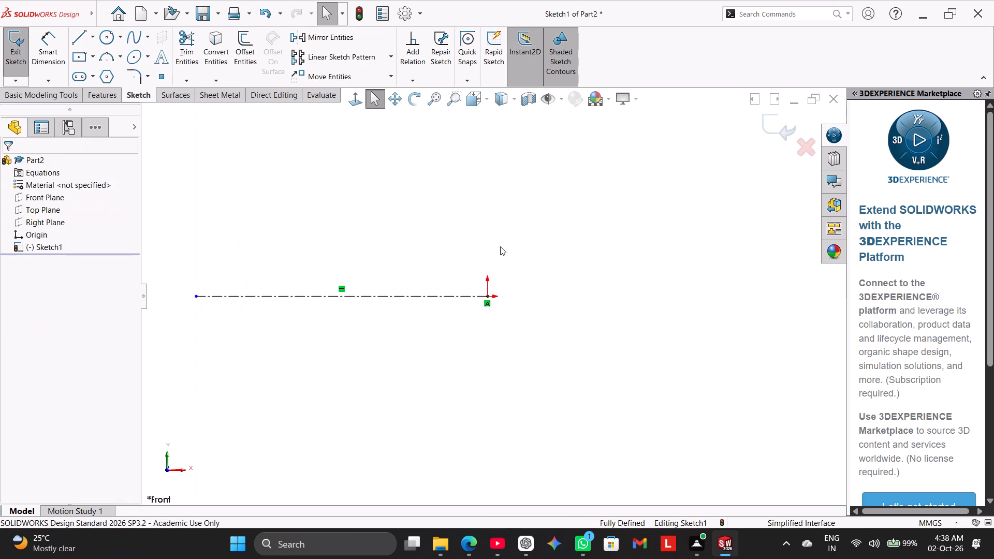
pyautogui.moveTo(500, 246); pyautogui.dragTo(358, 243, button='right')
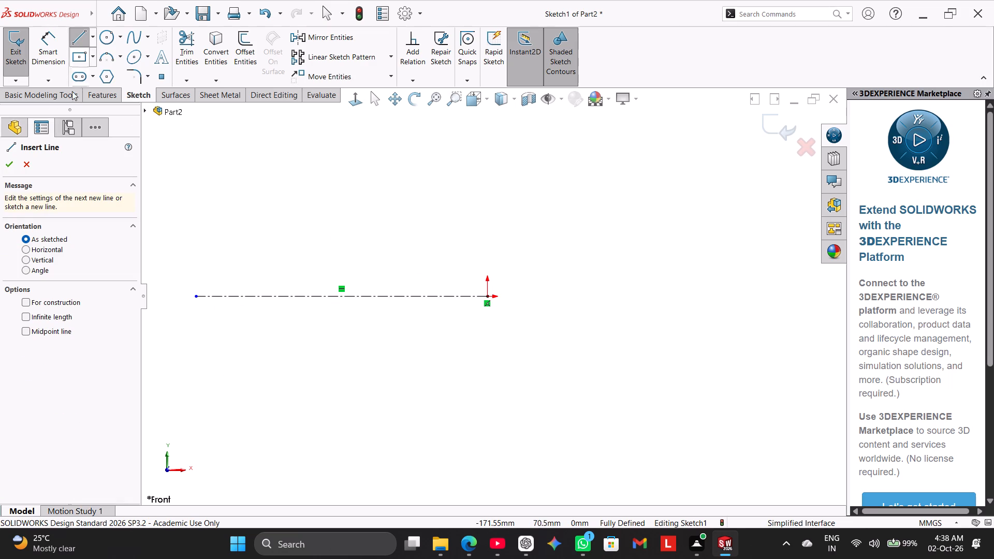
pyautogui.click(46, 300)
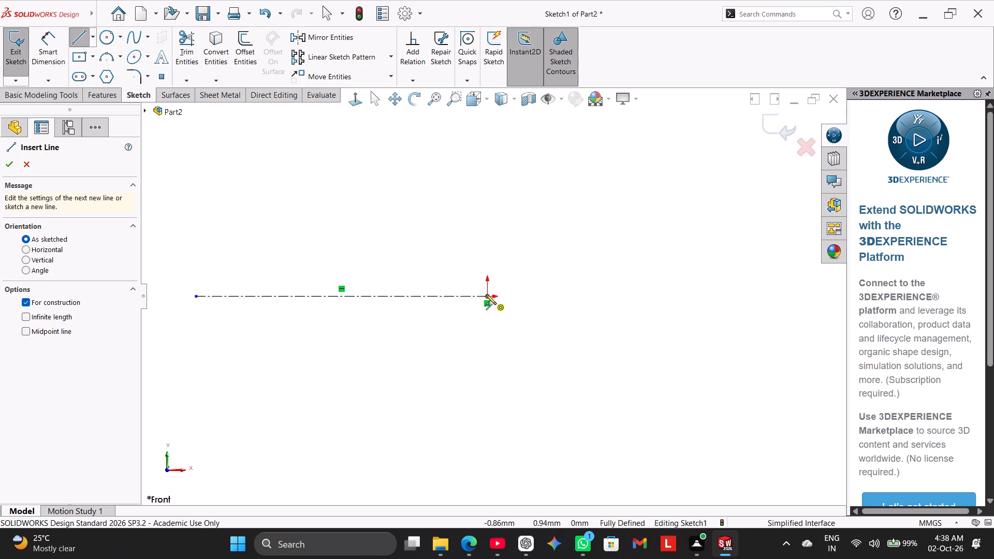
pyautogui.moveTo(487, 295); pyautogui.dragTo(485, 290)
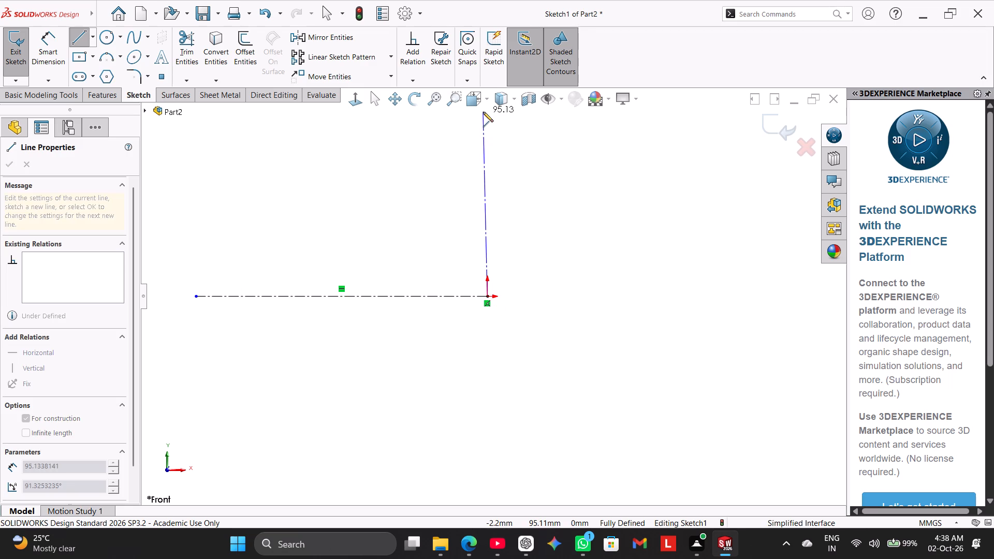
pyautogui.click(487, 113)
pyautogui.rightClick(515, 151)
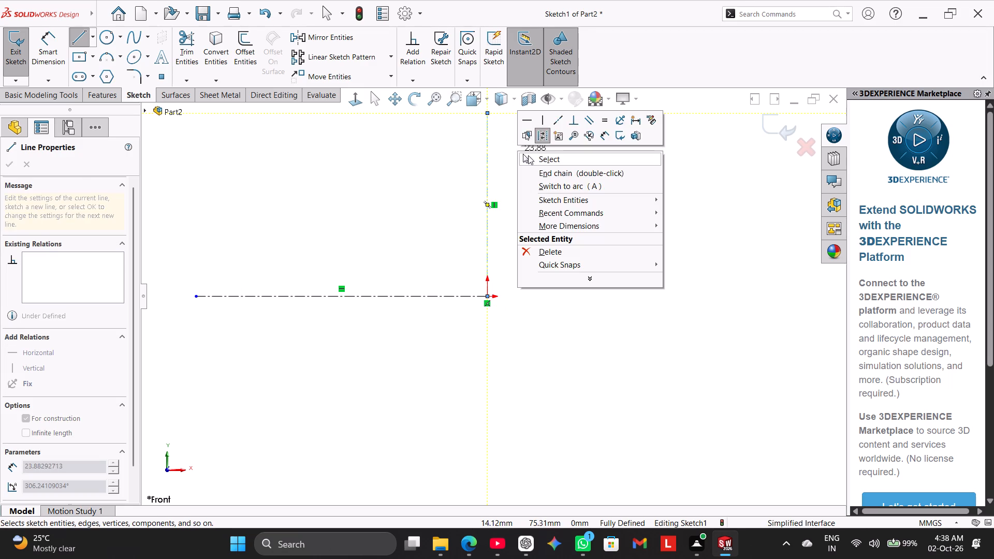
pyautogui.click(530, 157)
# Draw a circle of about 19 mm radius centred on the vertical centerline, about 78 mm above the origin.
pyautogui.scroll(1, 220, 209)
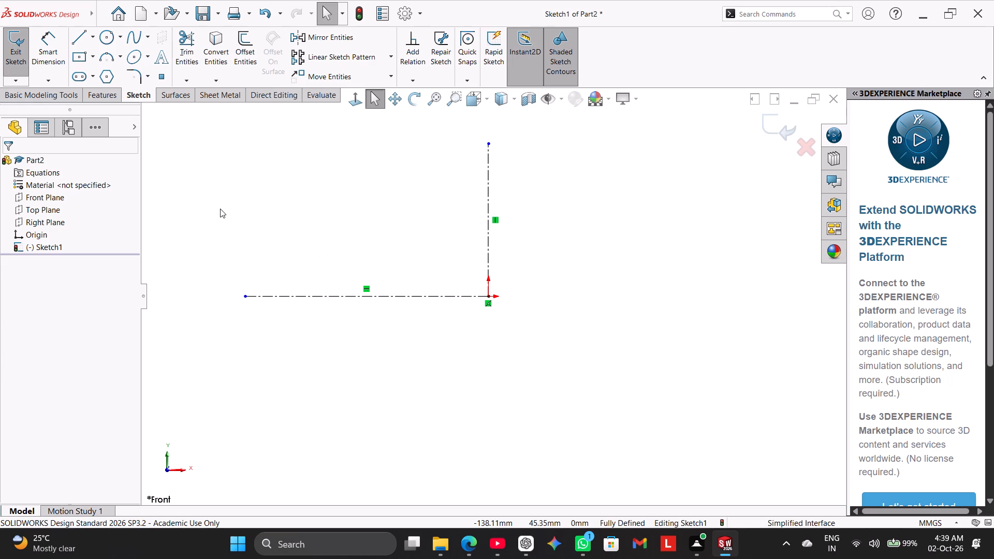
pyautogui.click(108, 36)
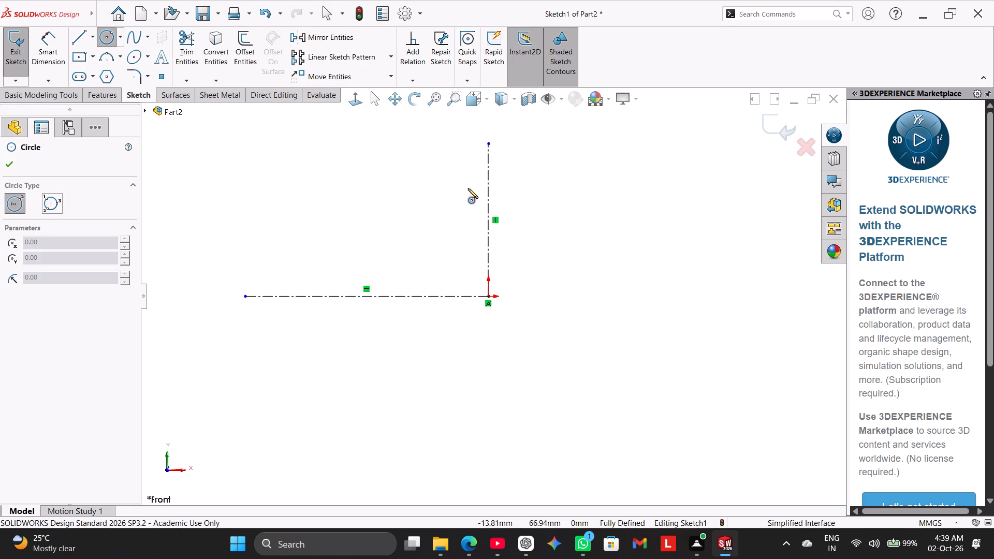
pyautogui.click(488, 170)
pyautogui.click(508, 193)
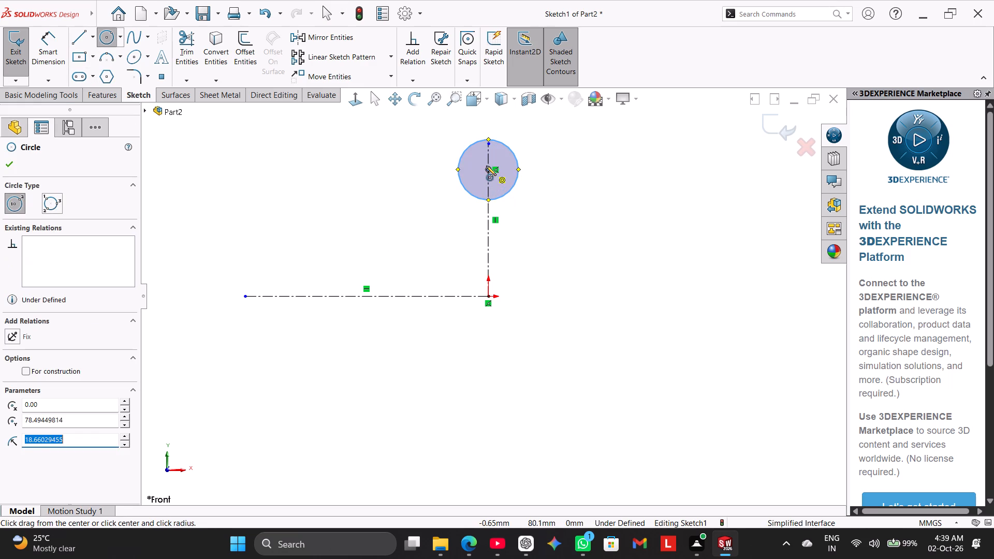
pyautogui.click(486, 166)
pyautogui.rightClick(368, 161)
pyautogui.click(389, 169)
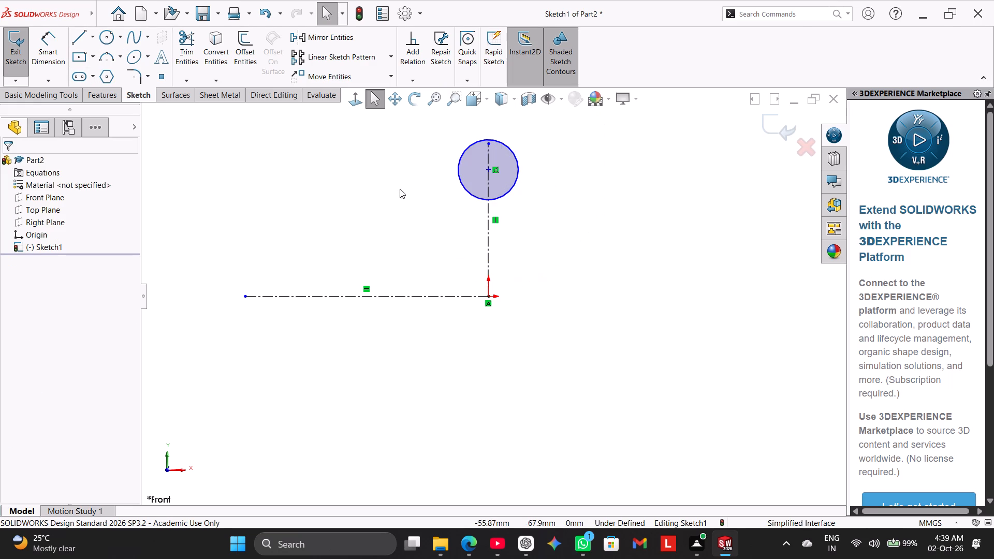
# Draw a smaller circle of about 14 mm radius inside the existing circle, sharing its centre.
pyautogui.scroll(-3, 403, 189)
pyautogui.moveTo(435, 239); pyautogui.dragTo(433, 165, button='right')
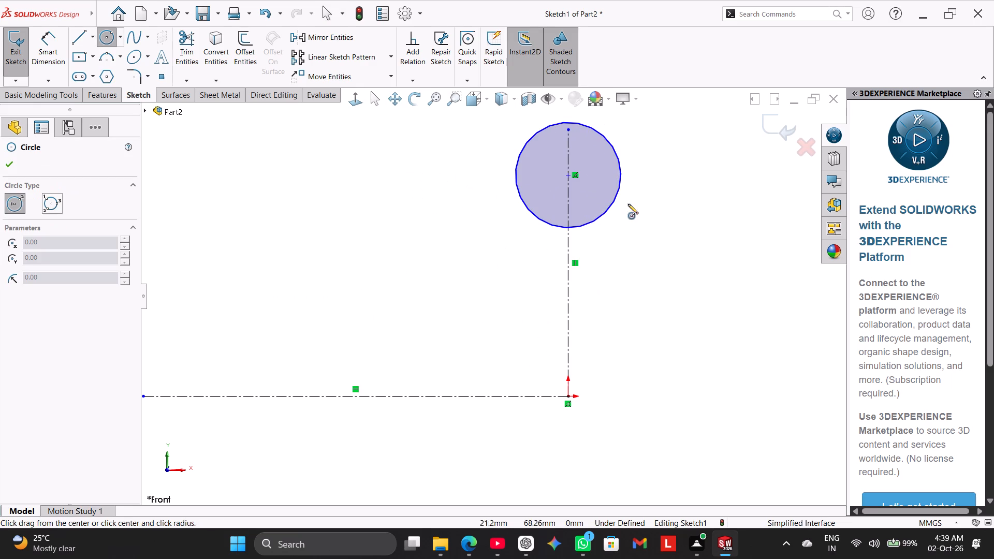
pyautogui.click(565, 176)
pyautogui.click(591, 208)
pyautogui.rightClick(377, 199)
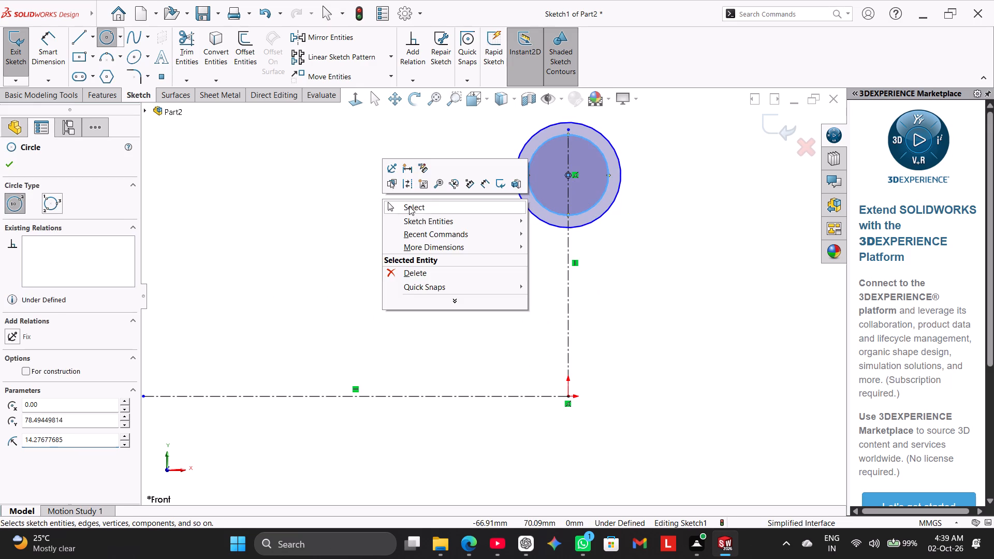
pyautogui.click(411, 207)
# Dimension the distance from the circles' centre to the horizontal centerline as 145 mm.
pyautogui.click(40, 52)
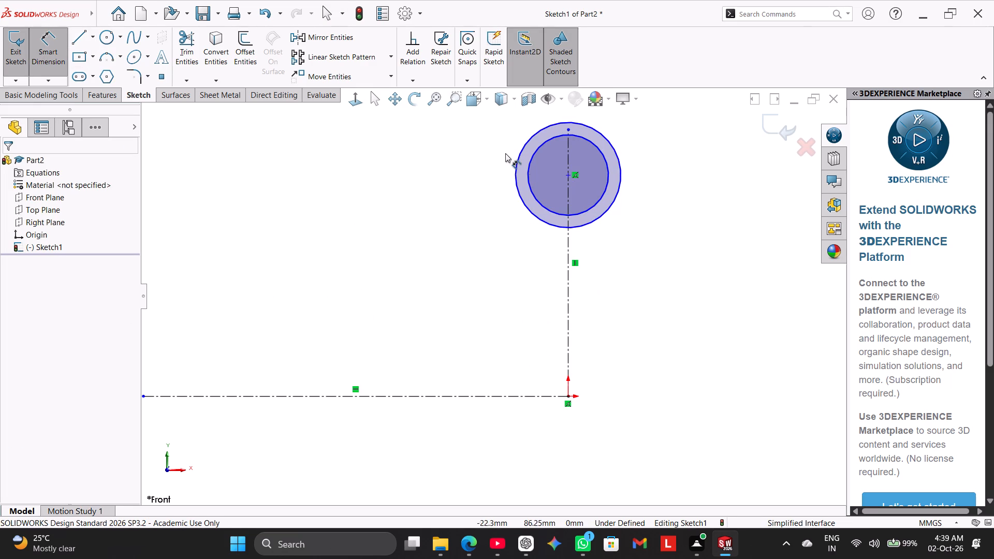
pyautogui.click(567, 174)
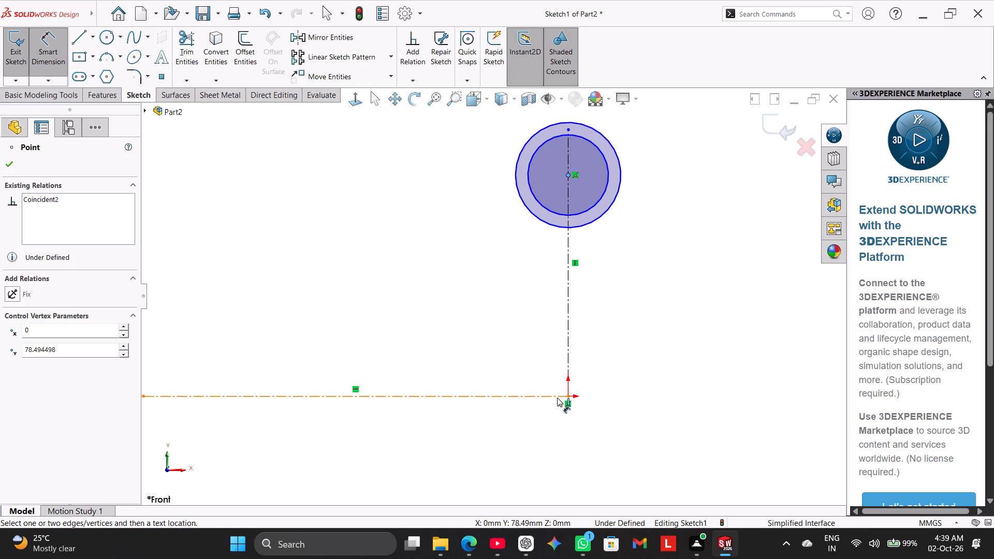
pyautogui.click(557, 398)
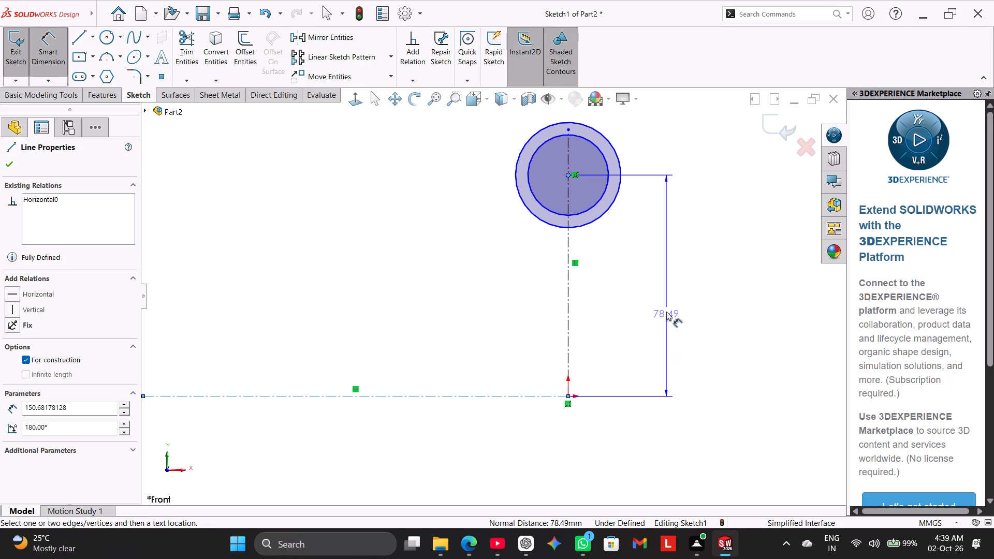
pyautogui.click(666, 312)
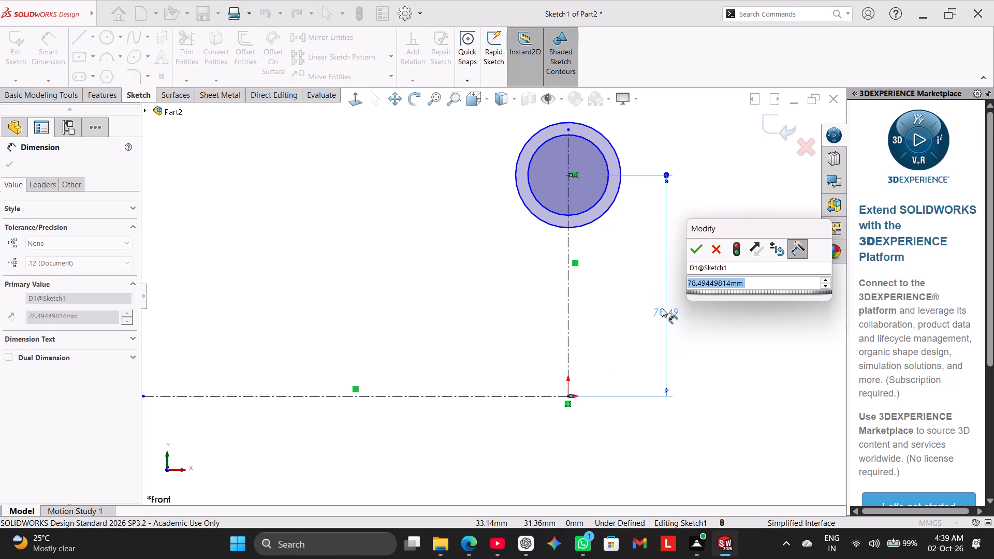
pyautogui.write('145')
pyautogui.press('Return')
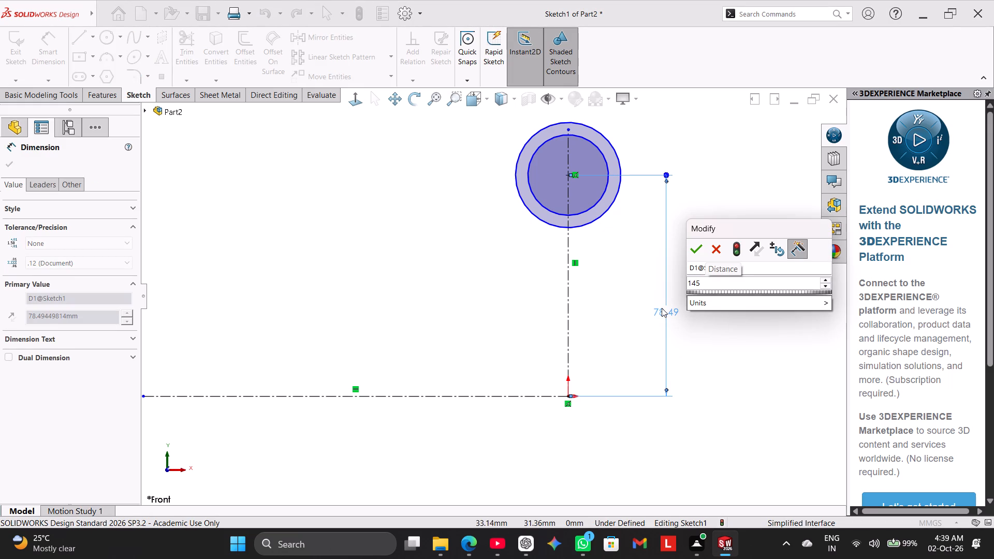
pyautogui.rightClick(399, 256)
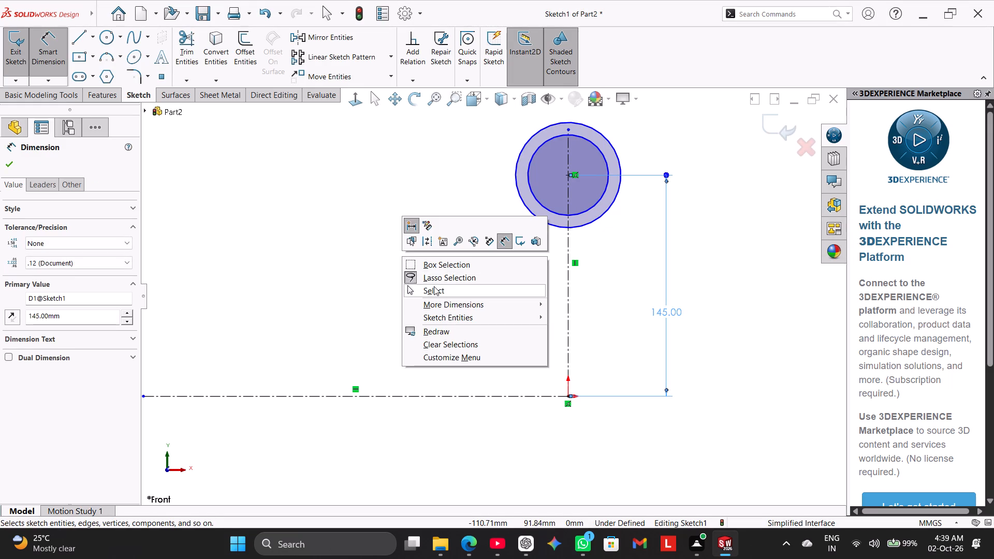
pyautogui.click(434, 286)
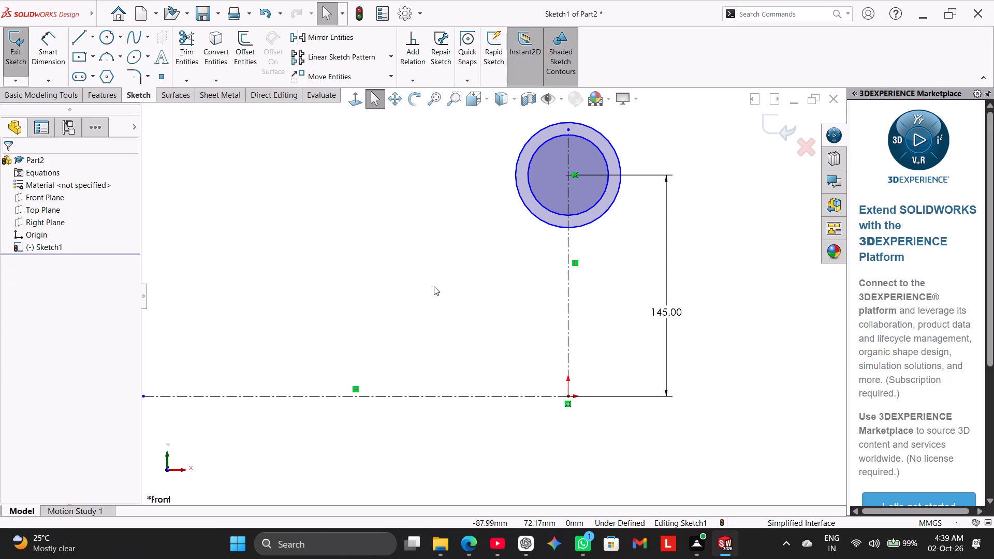
# Dimension the outer circle's diameter as 100 mm.
pyautogui.moveTo(57, 40); pyautogui.dragTo(95, 77)
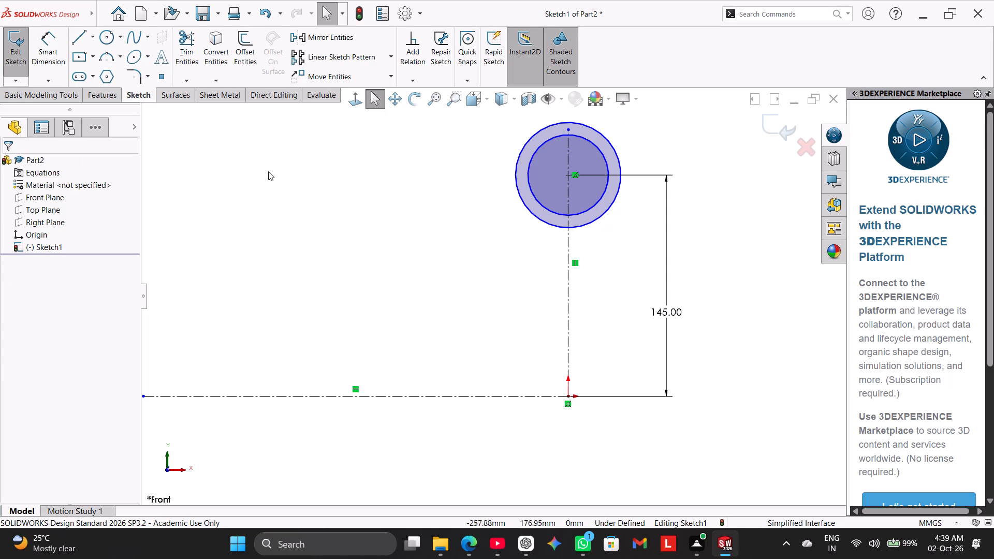
pyautogui.click(519, 159)
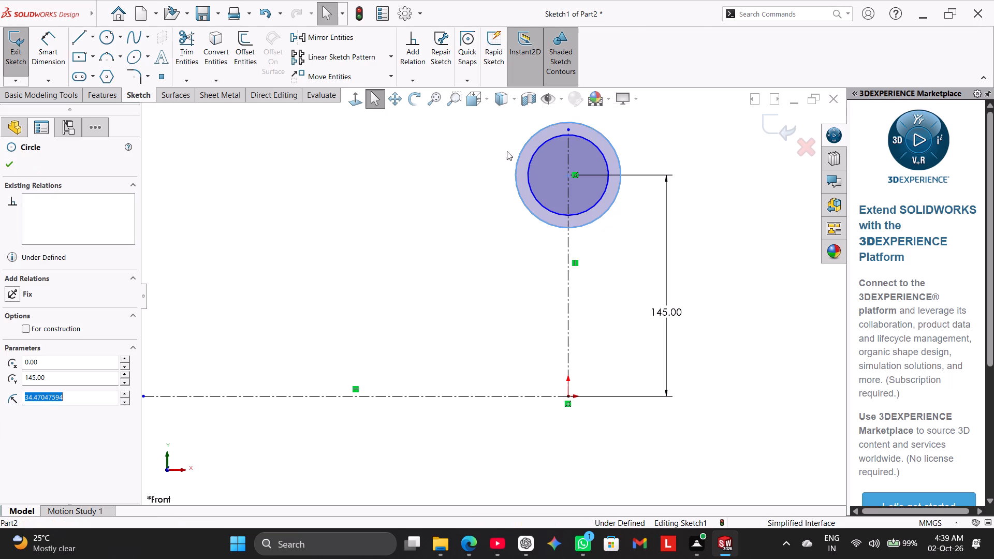
pyautogui.rightClick(376, 190)
pyautogui.click(376, 190)
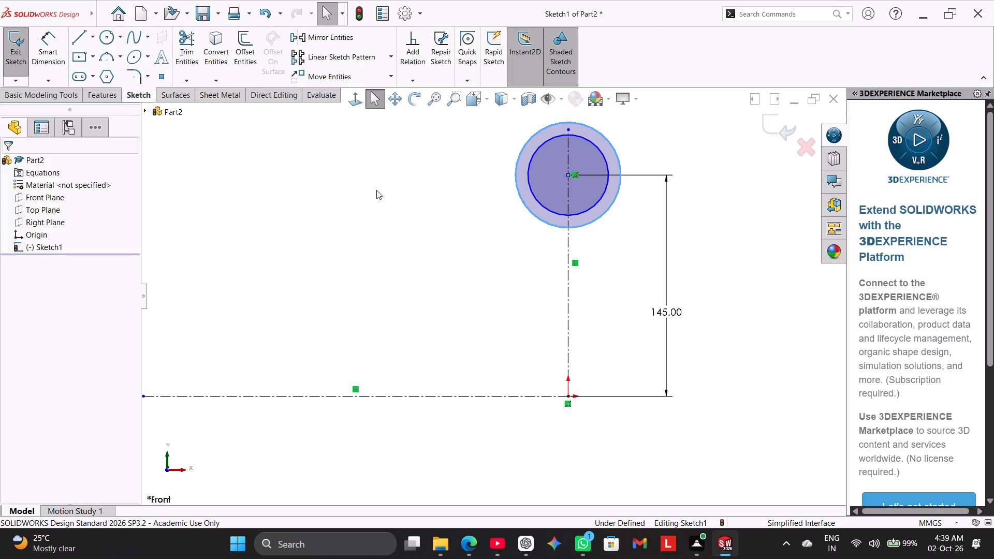
pyautogui.moveTo(376, 190); pyautogui.dragTo(441, 189, button='right')
pyautogui.click(518, 155)
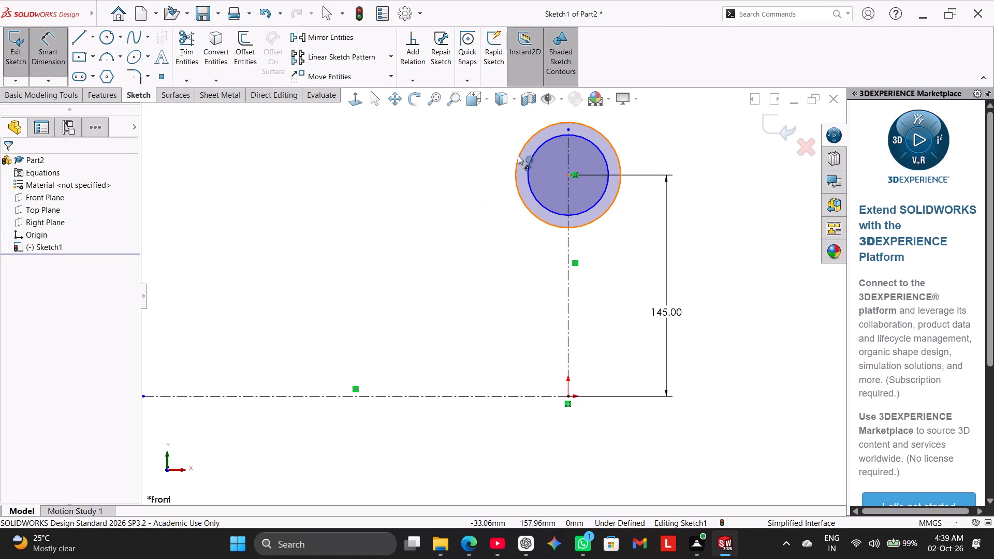
pyautogui.click(470, 114)
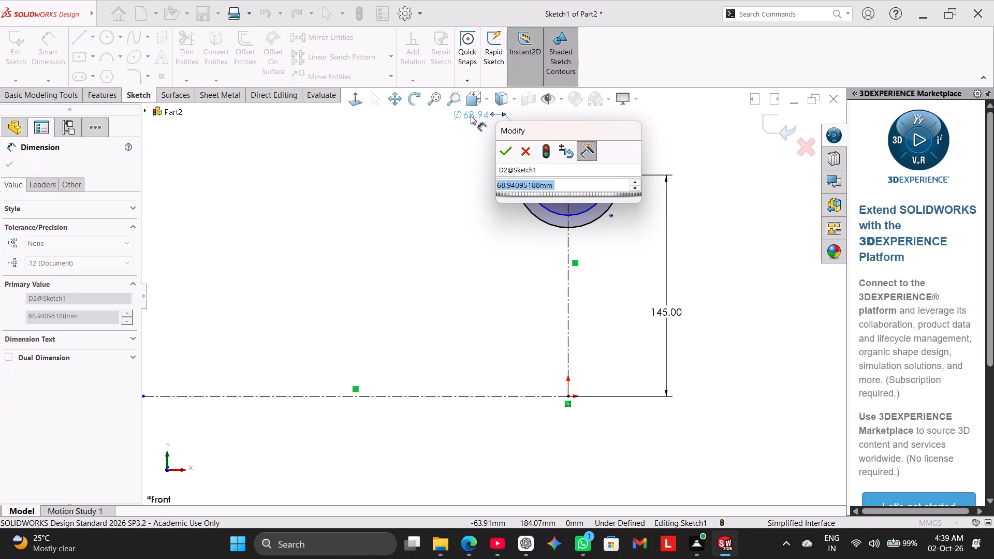
pyautogui.write('100')
pyautogui.press('Return')
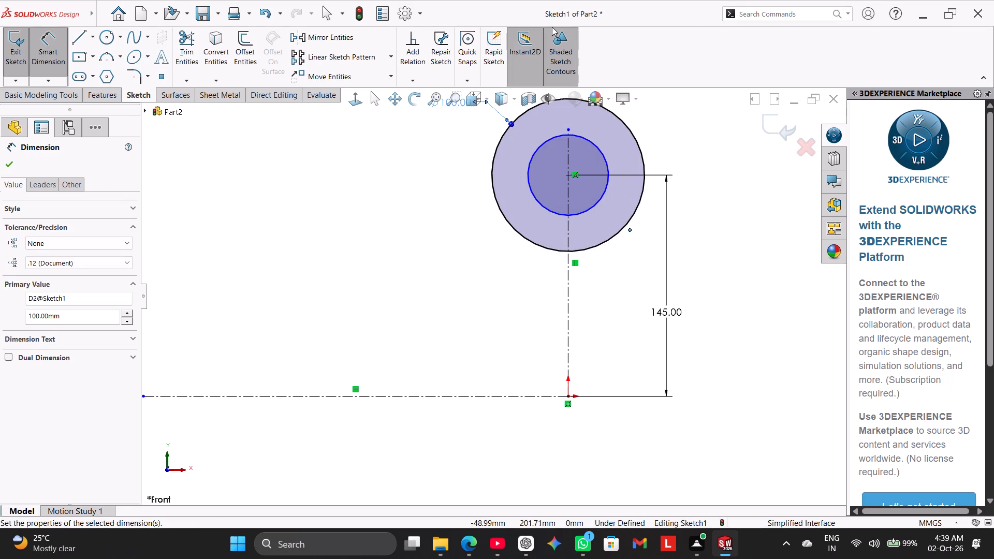
# Dimension the inner circle's diameter as 65 mm.
pyautogui.scroll(2, 762, 140)
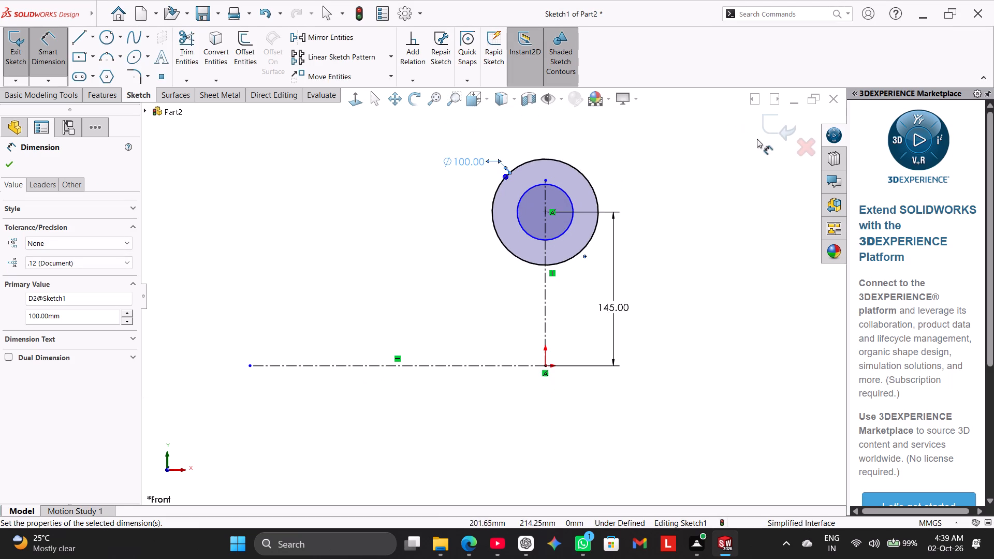
pyautogui.click(560, 189)
pyautogui.click(674, 122)
pyautogui.write('65')
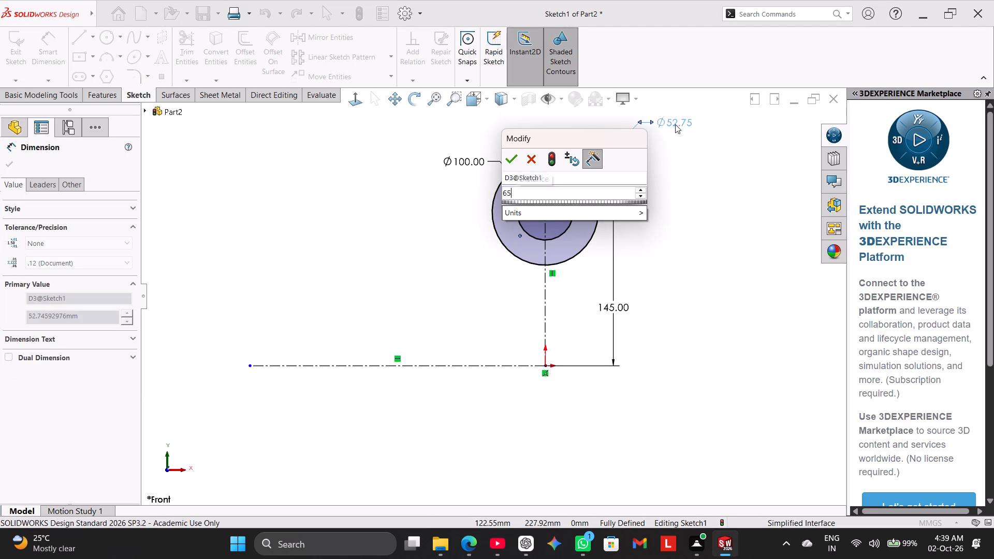
pyautogui.press('Return')
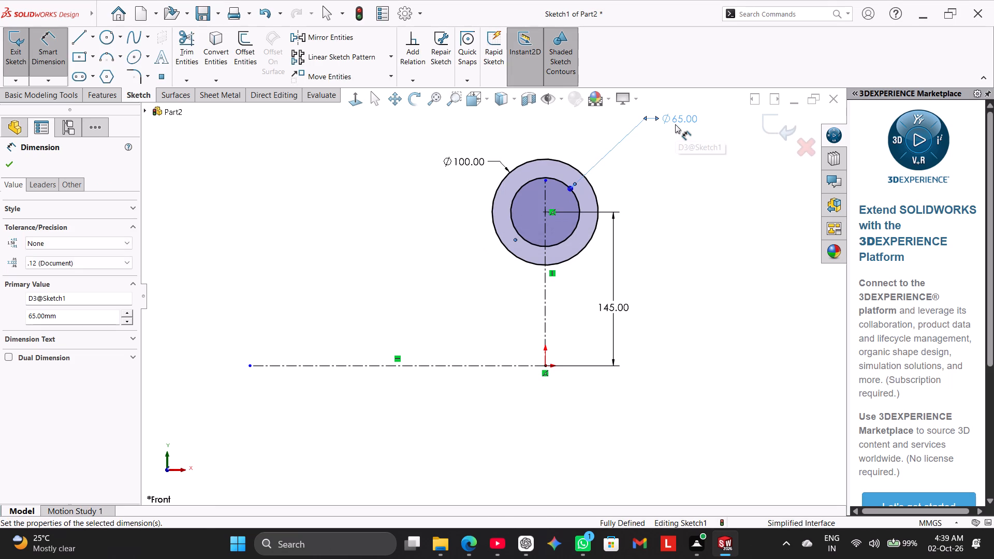
pyautogui.rightClick(381, 268)
pyautogui.click(419, 300)
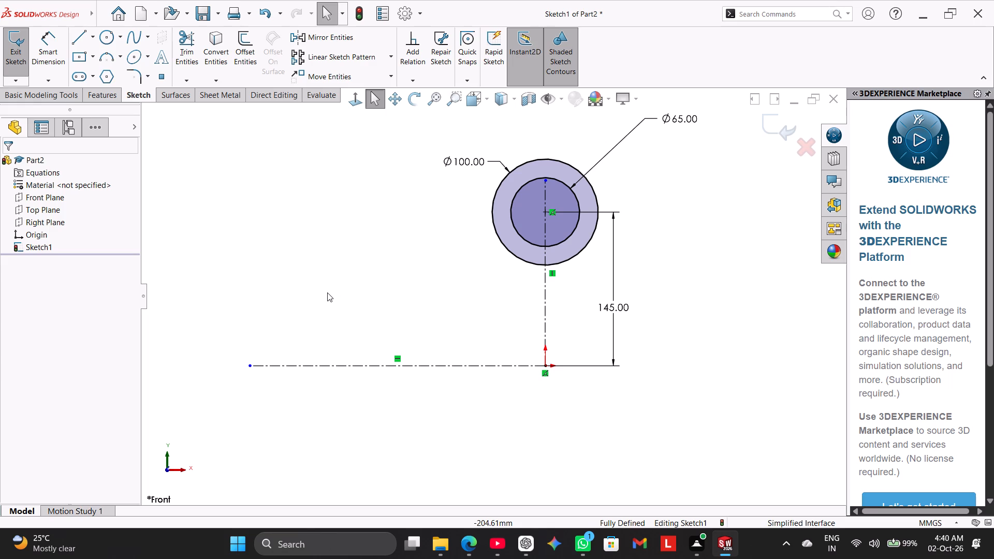
# Exit the finished sketch and switch to the isometric view.
pyautogui.click(13, 46)
pyautogui.moveTo(258, 315); pyautogui.dragTo(379, 175, button='right')
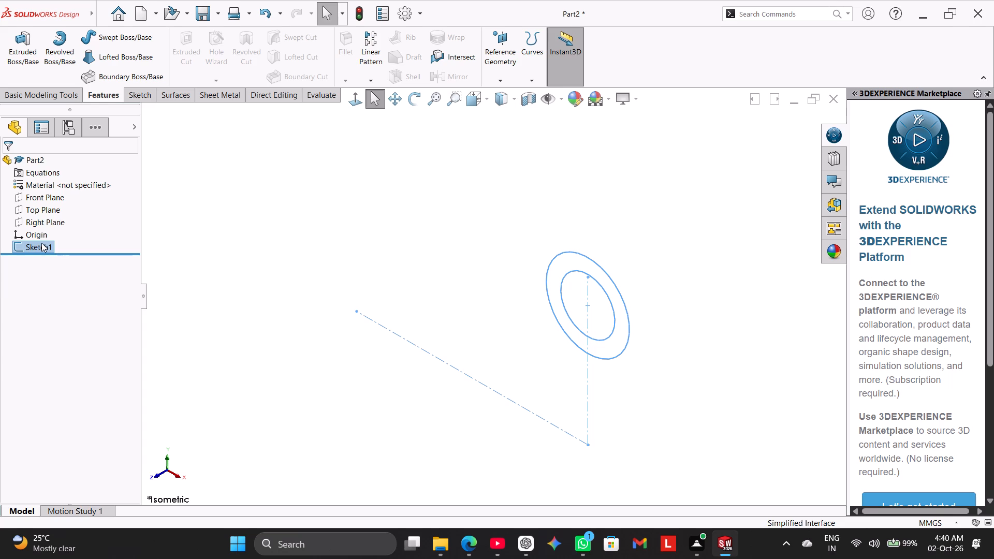
# Move the circles' sketch from the Front Plane to the Right Plane and view it in isometric.
pyautogui.rightClick(41, 243)
pyautogui.click(74, 205)
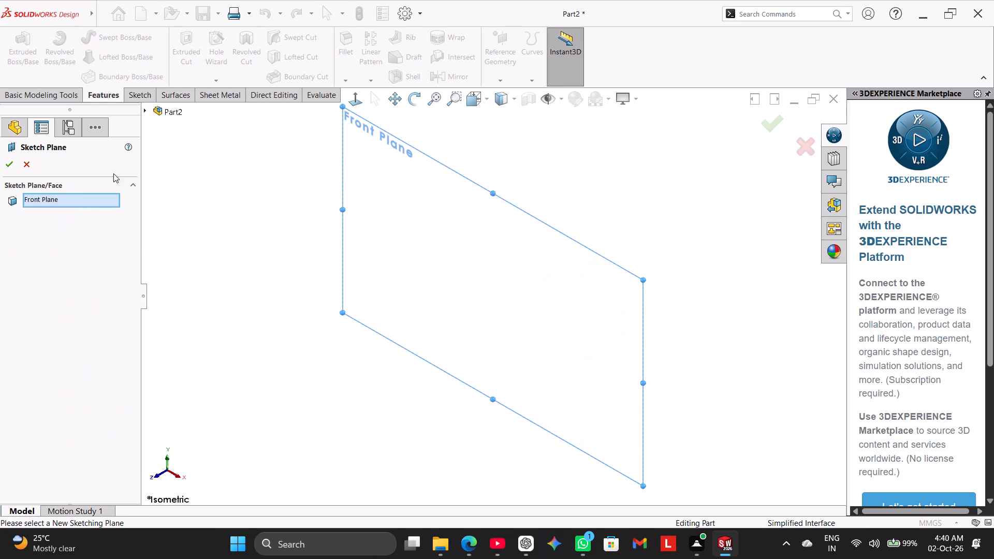
pyautogui.click(152, 112)
pyautogui.click(181, 170)
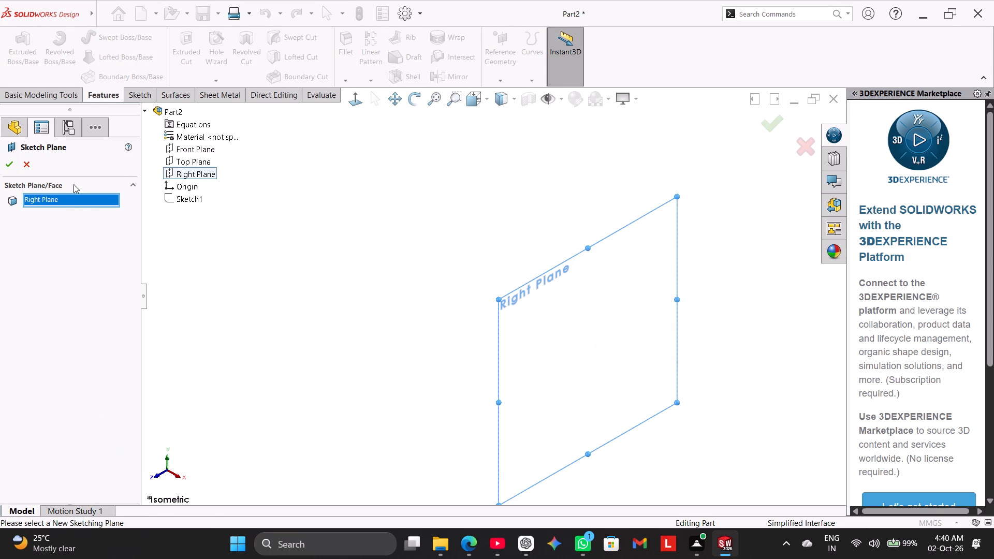
pyautogui.click(16, 164)
pyautogui.moveTo(277, 359); pyautogui.dragTo(460, 214, button='right')
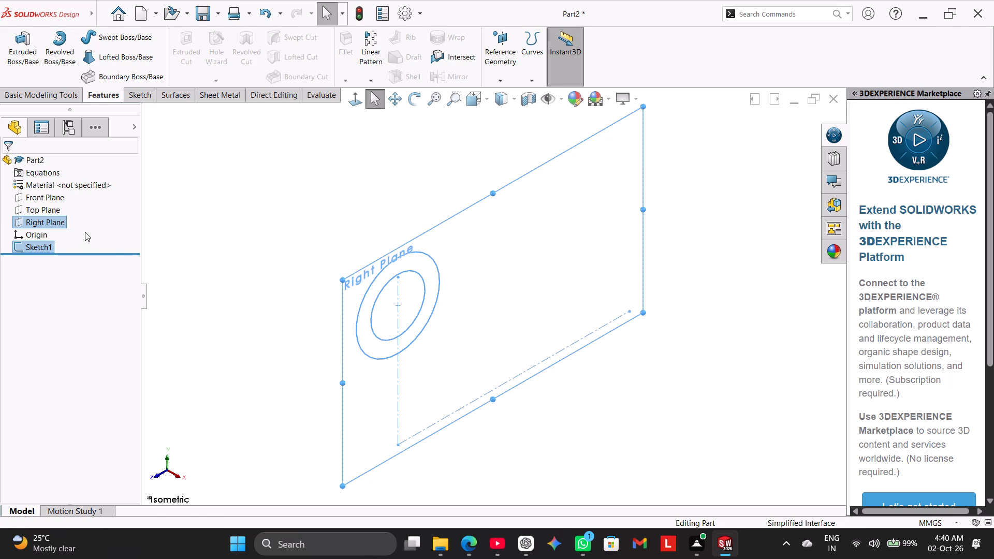
pyautogui.click(189, 262)
# Edit the circles' sketch to extend the vertical centerline's upper end beyond the outer circle, and exit the sketch.
pyautogui.rightClick(34, 241)
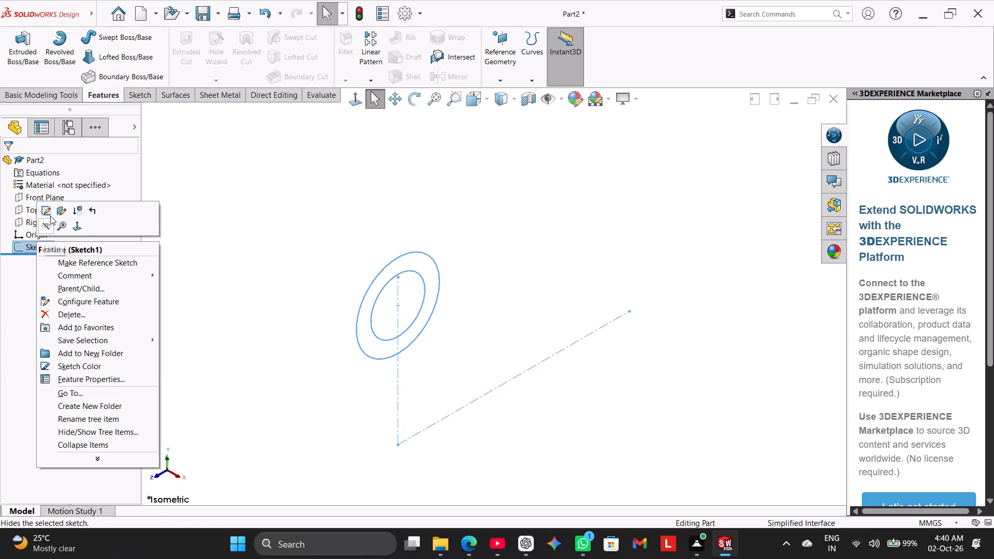
pyautogui.click(47, 211)
pyautogui.click(212, 336)
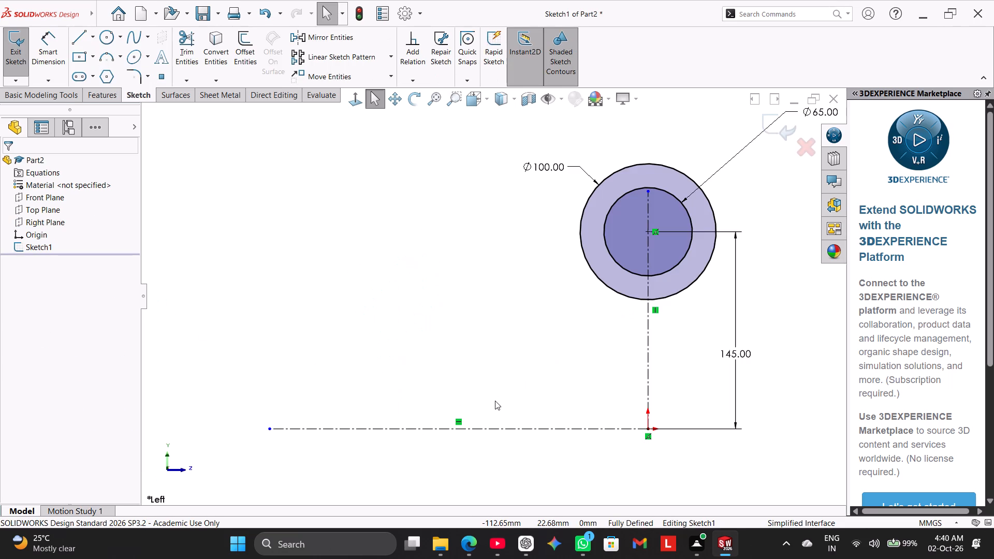
pyautogui.scroll(3, 498, 399)
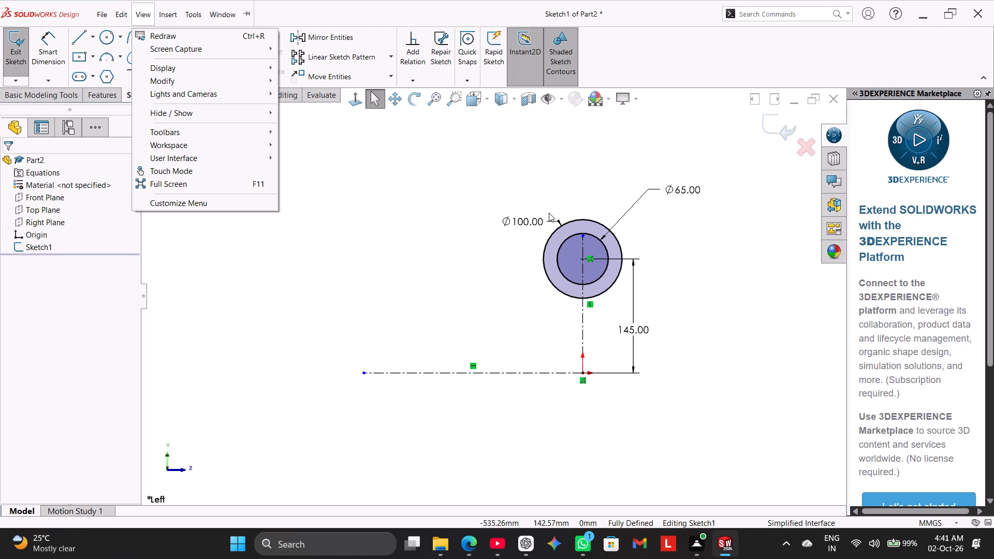
pyautogui.scroll(-3, 549, 213)
pyautogui.click(390, 213)
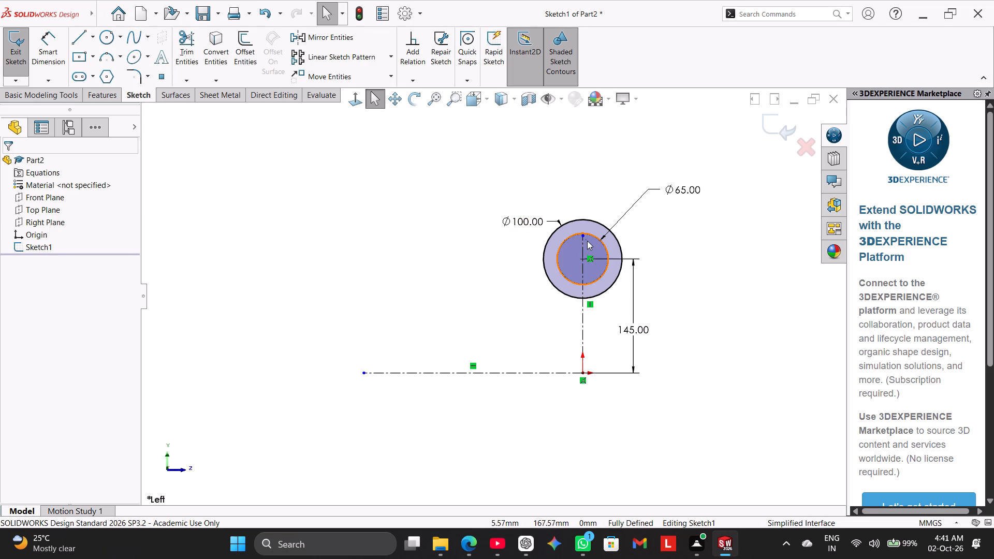
pyautogui.moveTo(583, 238); pyautogui.dragTo(580, 174)
pyautogui.click(363, 239)
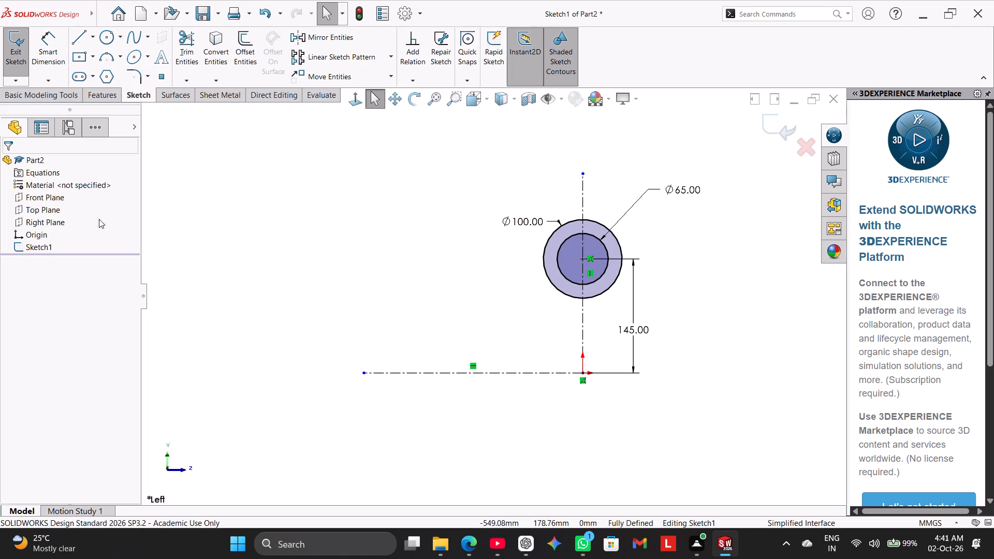
pyautogui.click(51, 223)
pyautogui.click(60, 209)
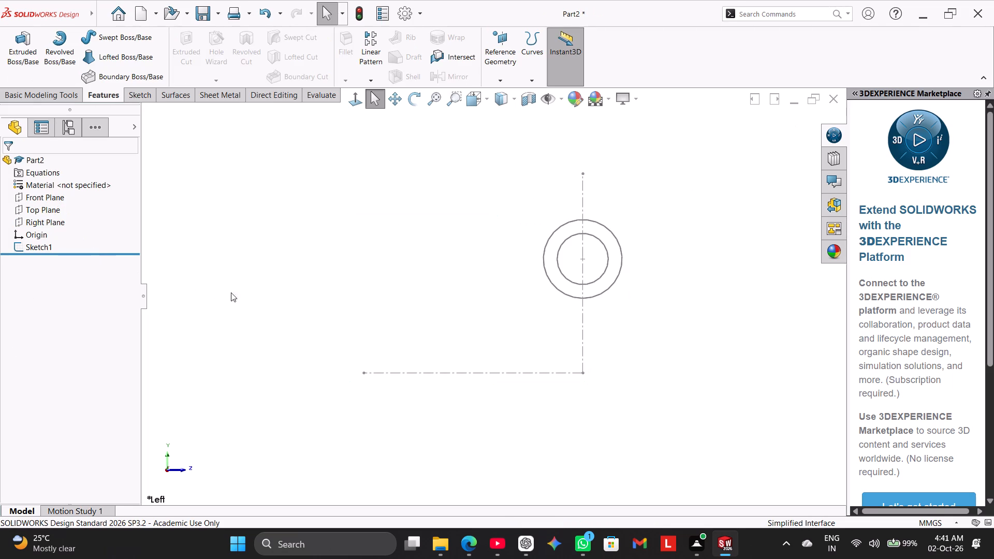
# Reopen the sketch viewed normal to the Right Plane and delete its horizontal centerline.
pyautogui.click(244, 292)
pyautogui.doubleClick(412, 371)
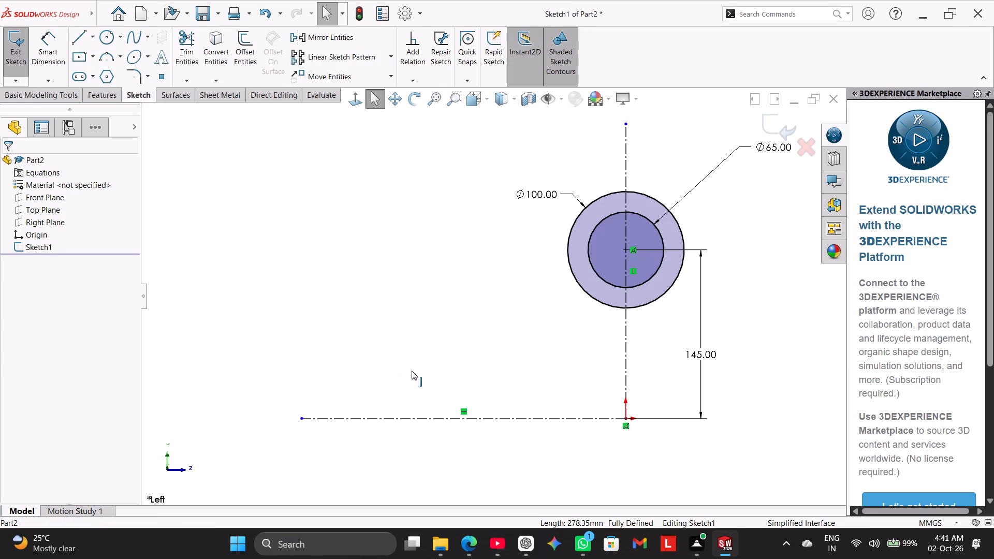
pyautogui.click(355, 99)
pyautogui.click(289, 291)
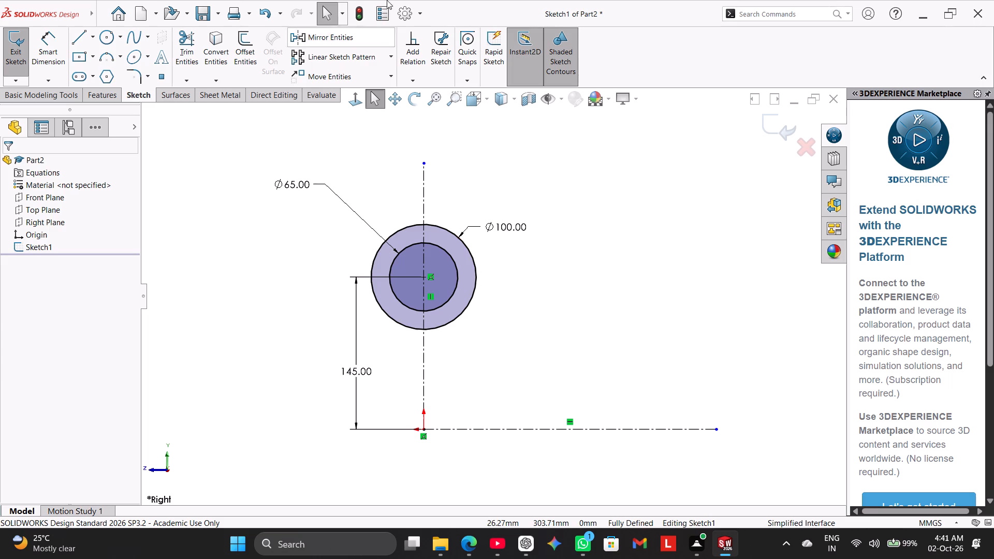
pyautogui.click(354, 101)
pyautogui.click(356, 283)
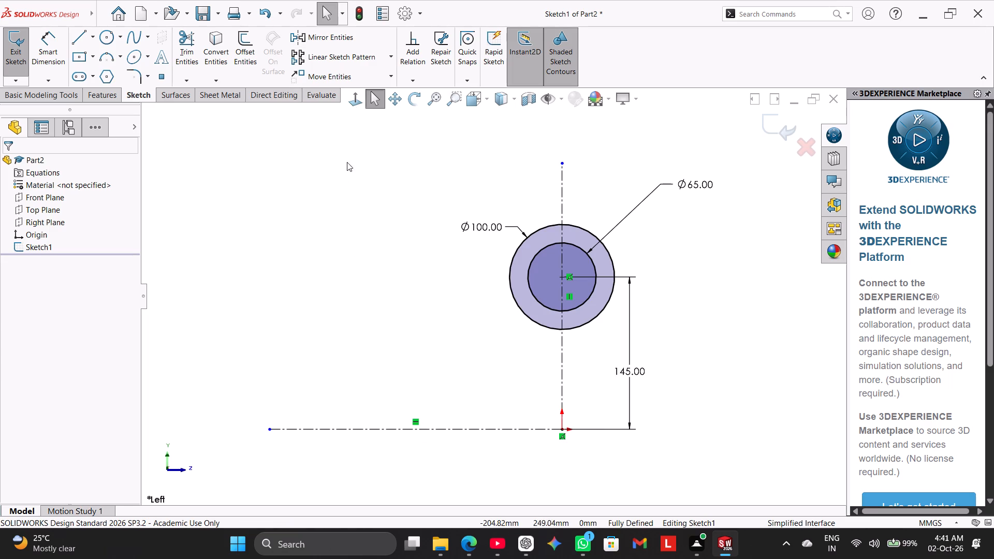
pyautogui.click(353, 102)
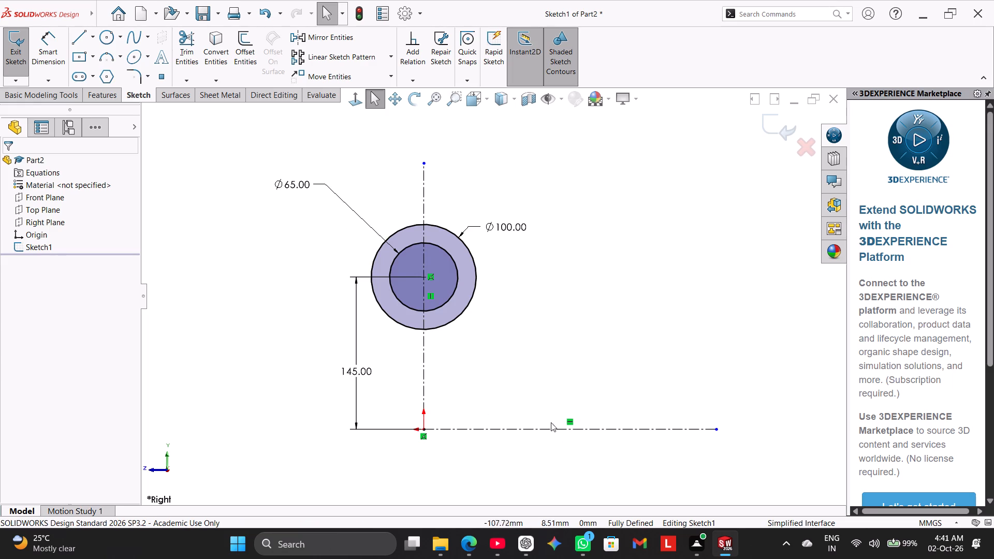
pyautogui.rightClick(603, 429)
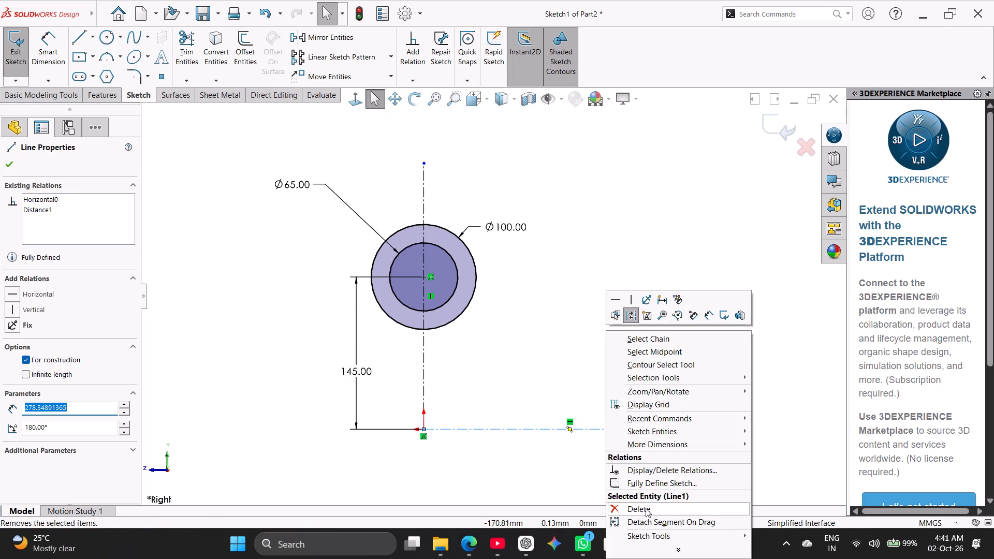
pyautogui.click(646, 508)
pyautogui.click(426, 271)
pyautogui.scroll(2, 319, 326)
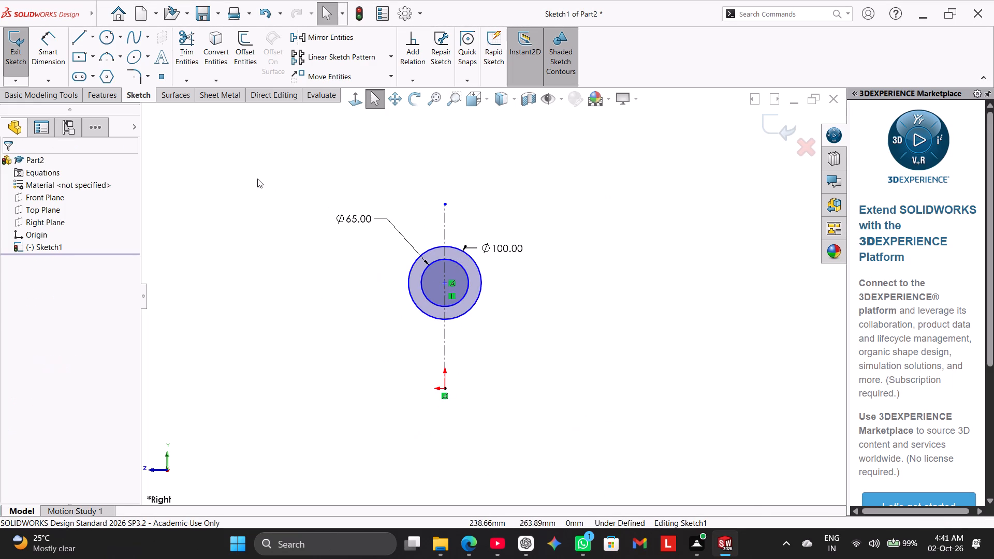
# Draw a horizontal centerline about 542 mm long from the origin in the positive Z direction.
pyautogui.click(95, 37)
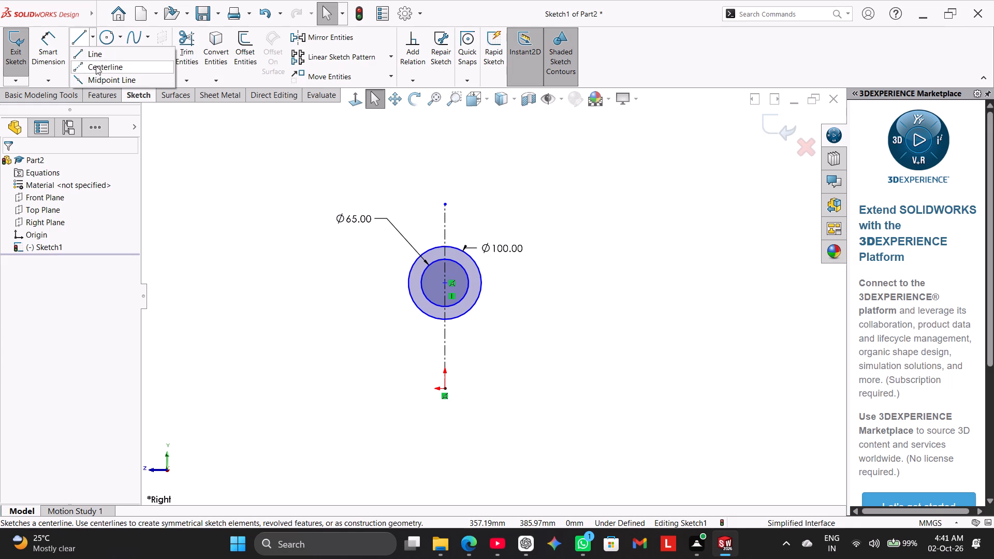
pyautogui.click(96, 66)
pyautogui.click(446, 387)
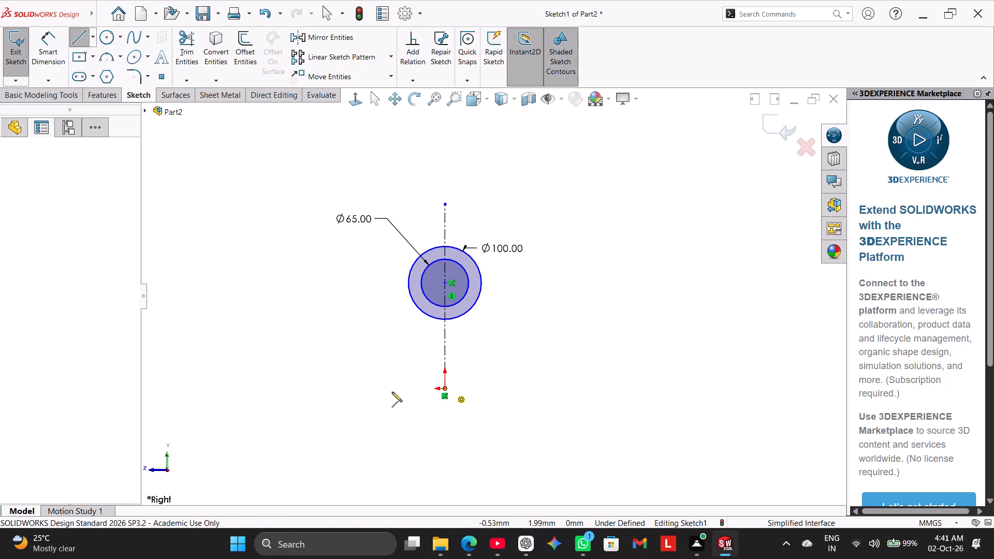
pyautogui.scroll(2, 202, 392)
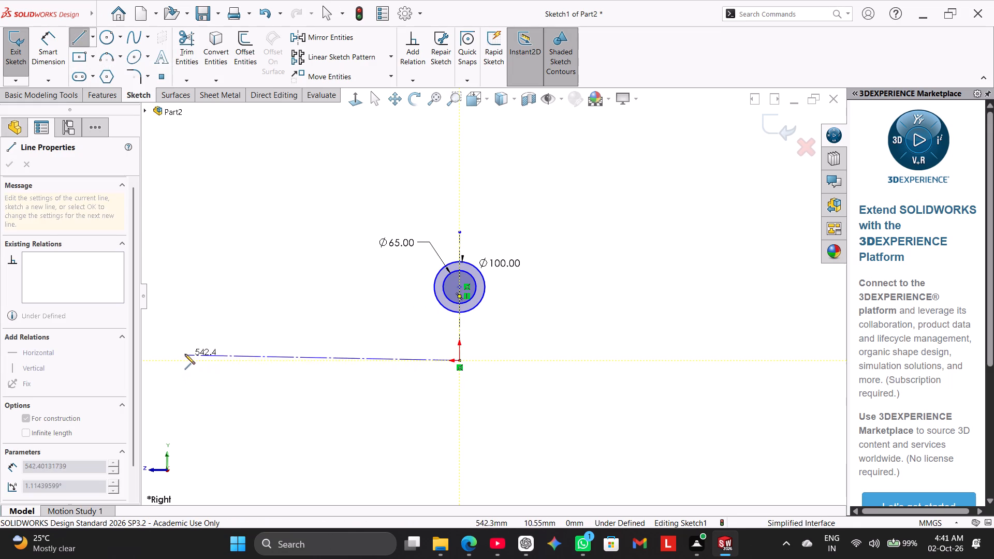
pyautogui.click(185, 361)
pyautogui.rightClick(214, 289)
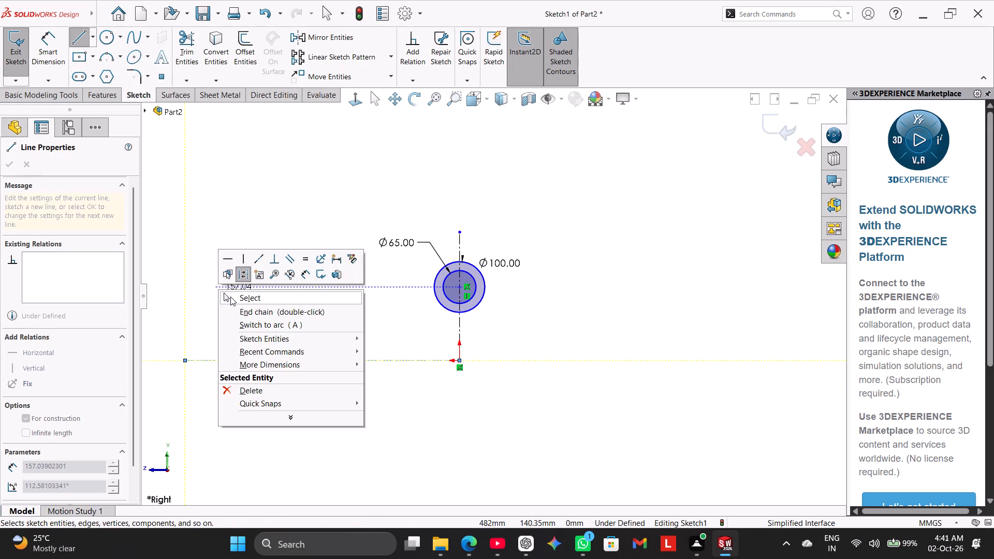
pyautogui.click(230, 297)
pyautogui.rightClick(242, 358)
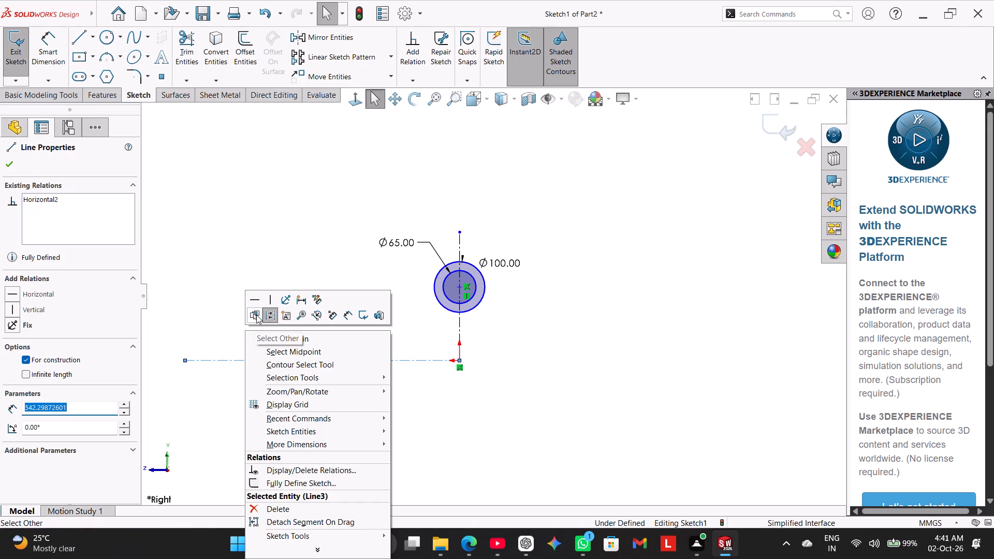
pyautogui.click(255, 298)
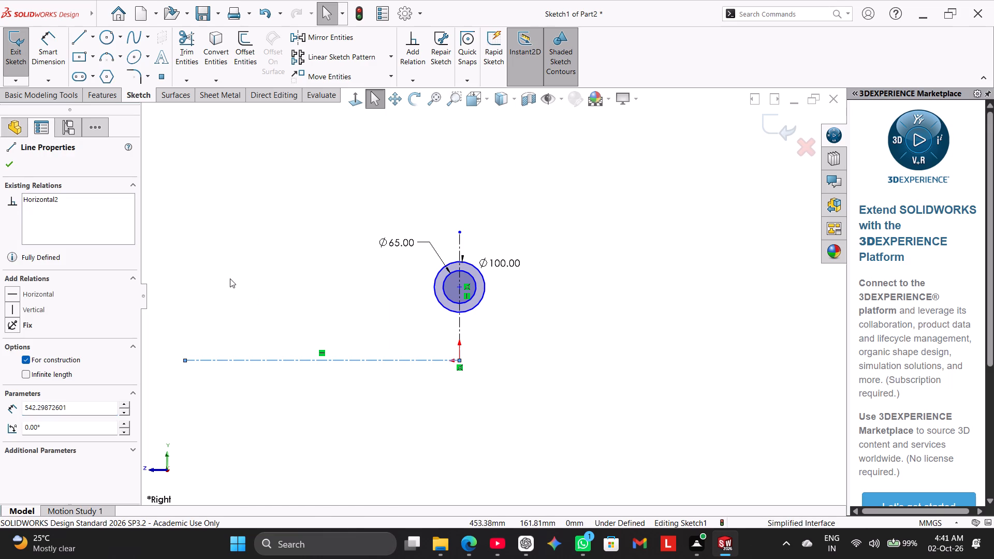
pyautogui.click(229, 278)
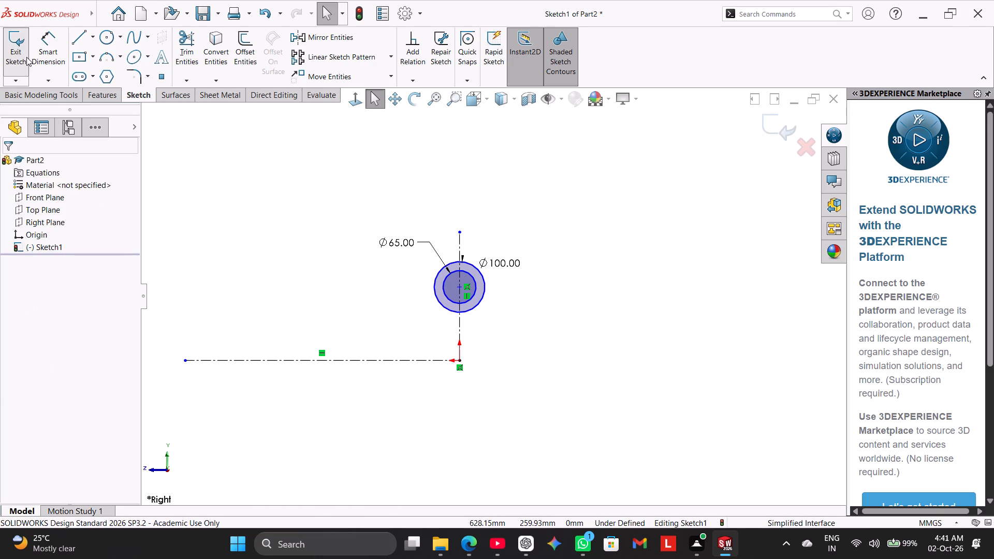
# Exit the sketch and examine its orientation in the isometric and Right views.
pyautogui.click(26, 56)
pyautogui.moveTo(280, 402); pyautogui.dragTo(428, 257, button='right')
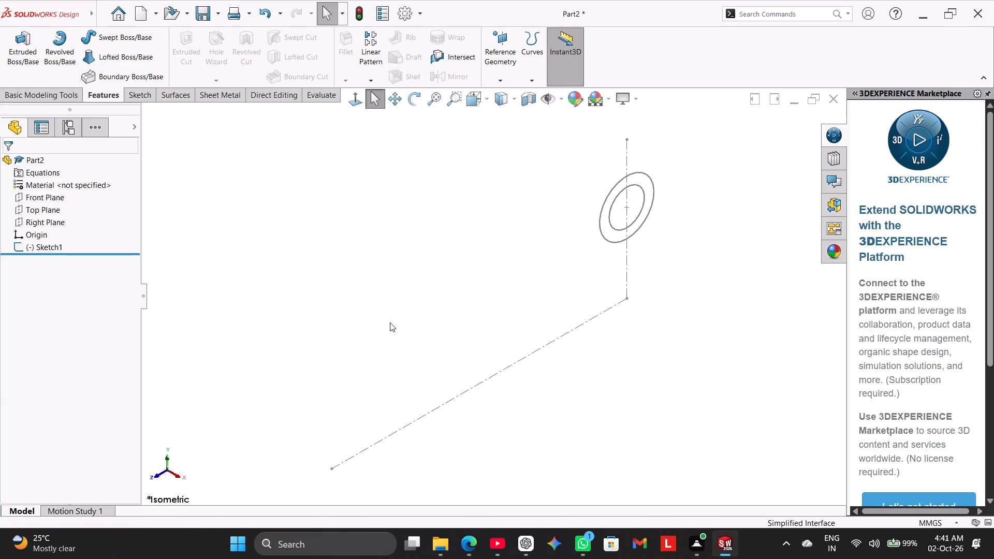
pyautogui.click(53, 245)
pyautogui.click(64, 214)
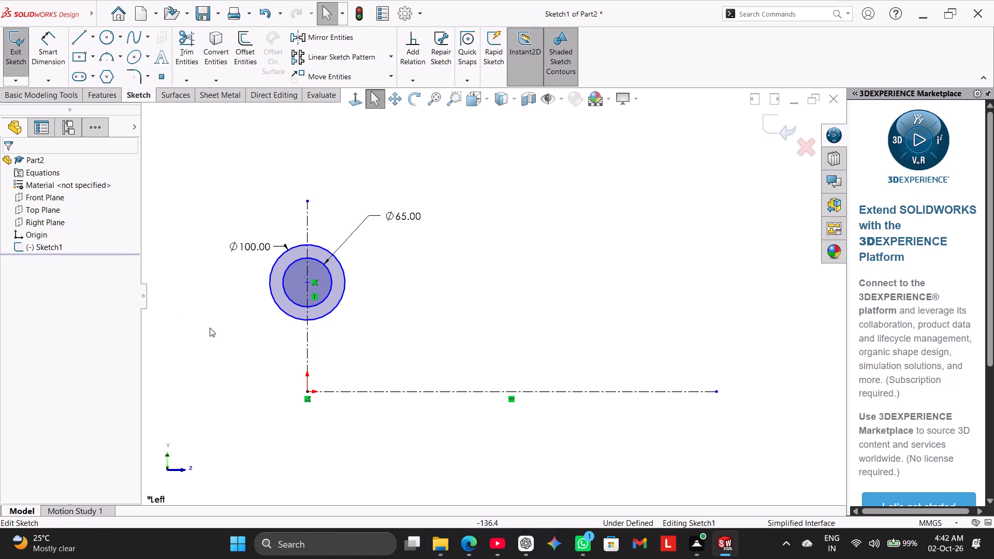
pyautogui.click(231, 368)
pyautogui.click(347, 100)
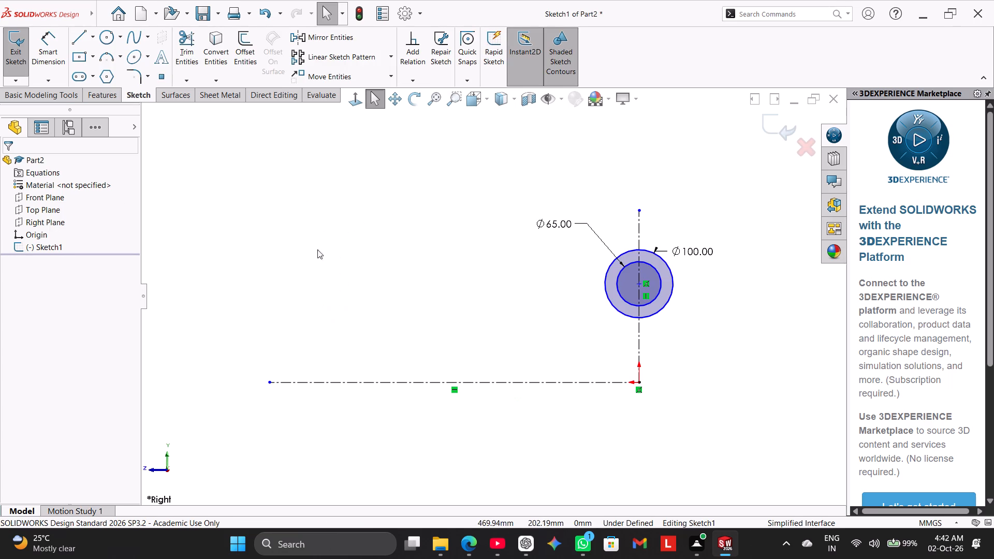
pyautogui.click(313, 270)
pyautogui.rightClick(51, 244)
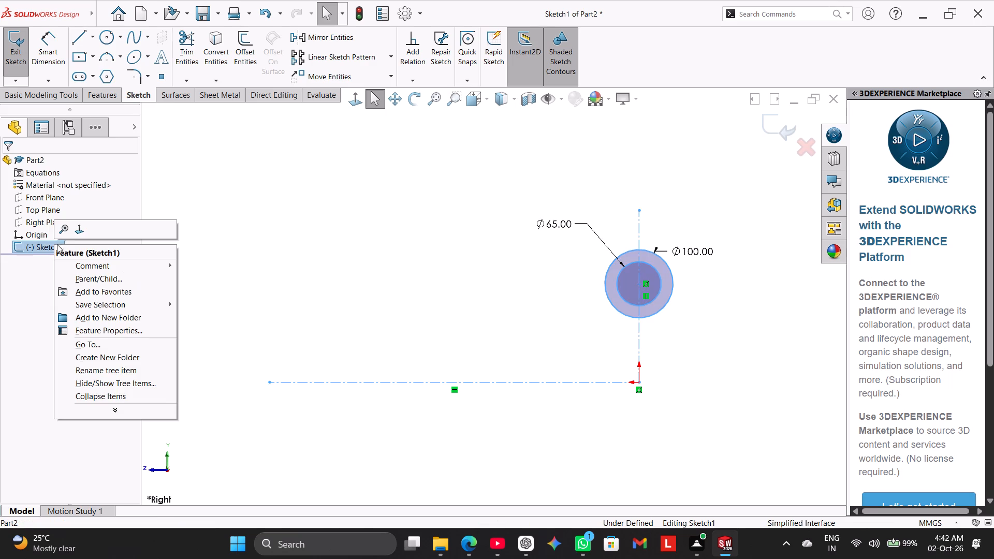
pyautogui.click(232, 125)
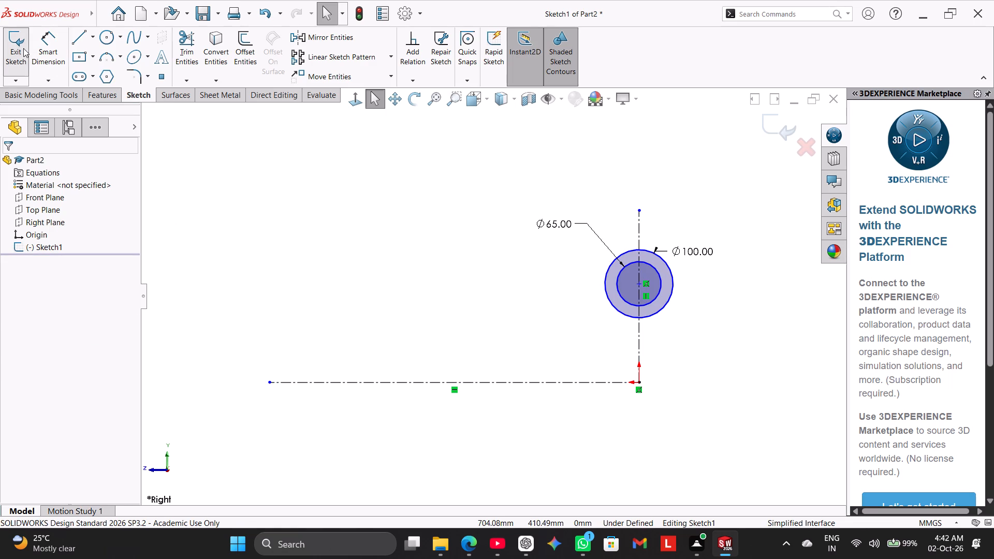
pyautogui.click(18, 45)
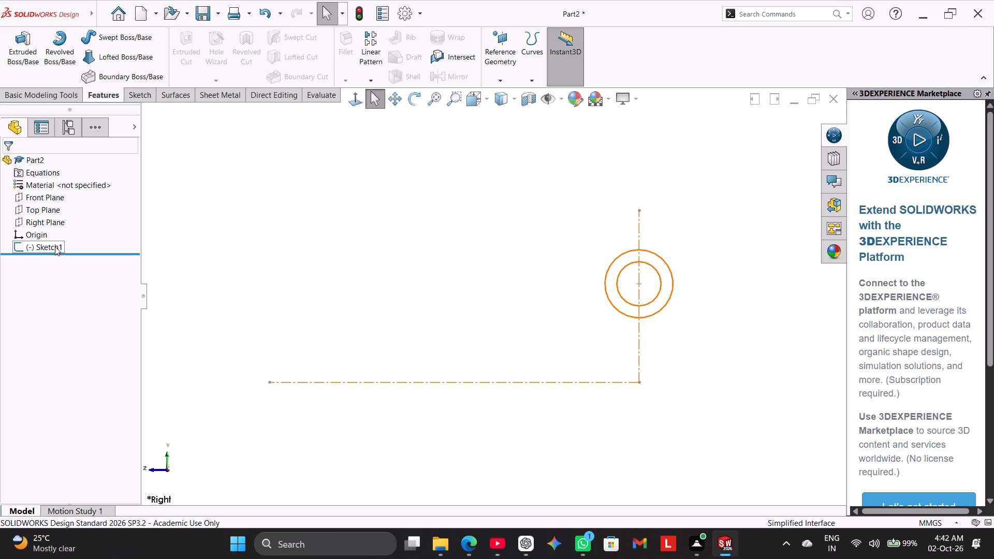
pyautogui.rightClick(55, 246)
pyautogui.click(239, 288)
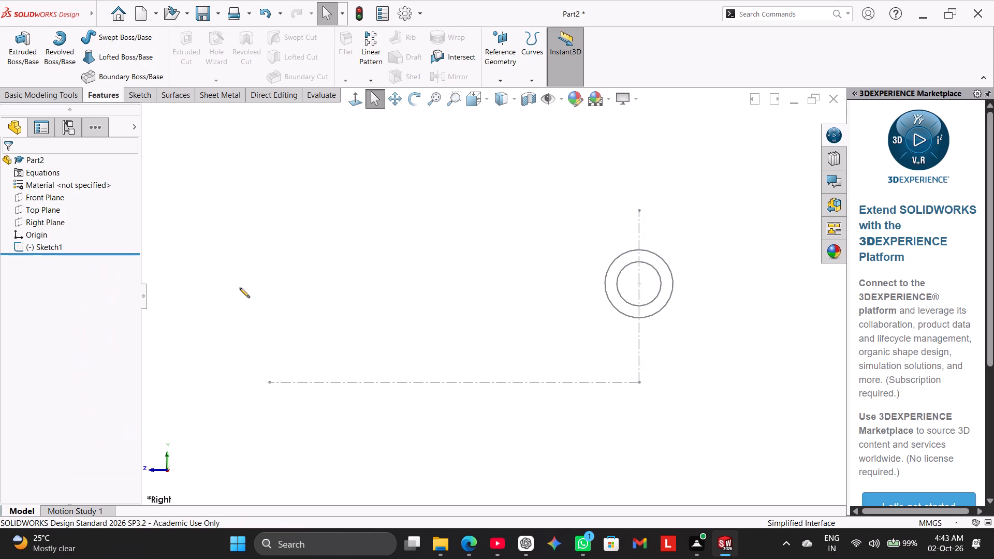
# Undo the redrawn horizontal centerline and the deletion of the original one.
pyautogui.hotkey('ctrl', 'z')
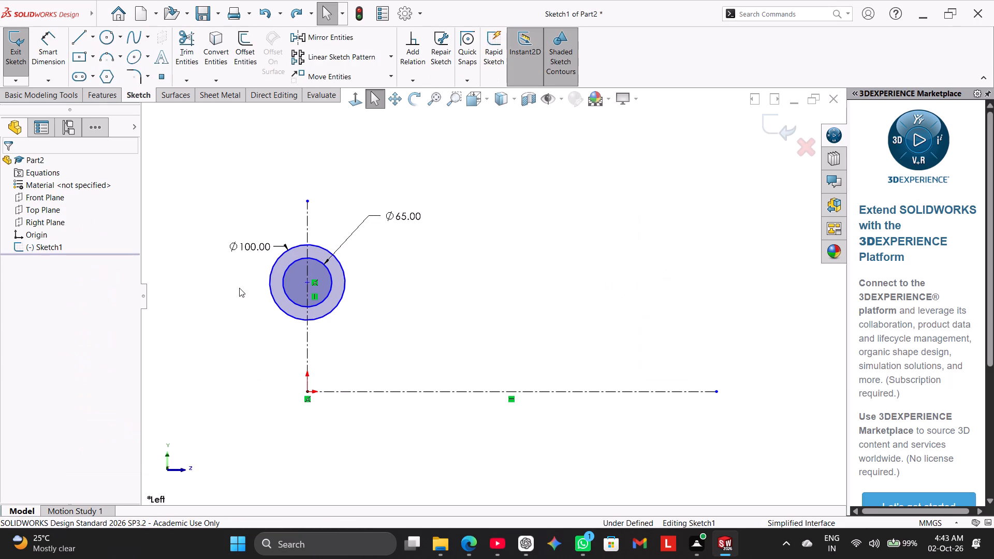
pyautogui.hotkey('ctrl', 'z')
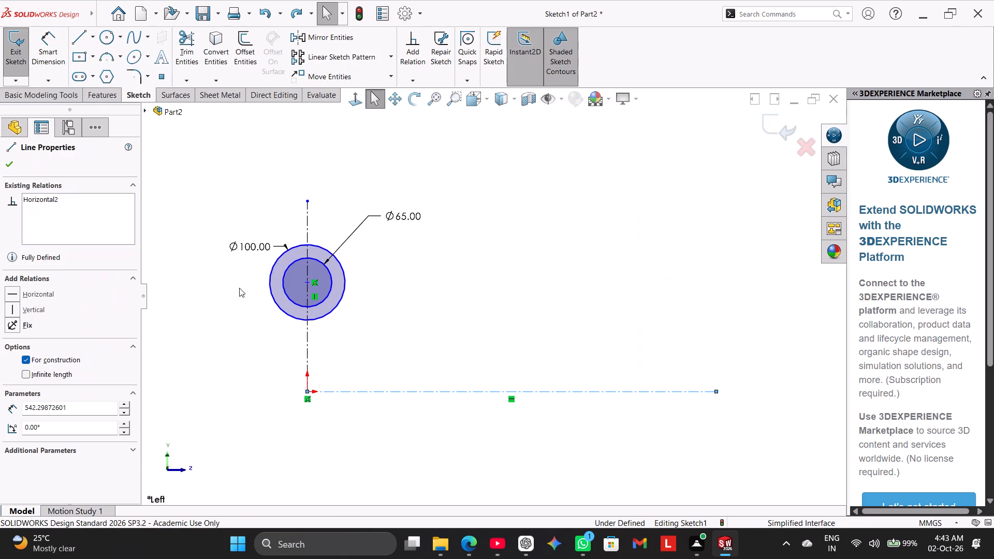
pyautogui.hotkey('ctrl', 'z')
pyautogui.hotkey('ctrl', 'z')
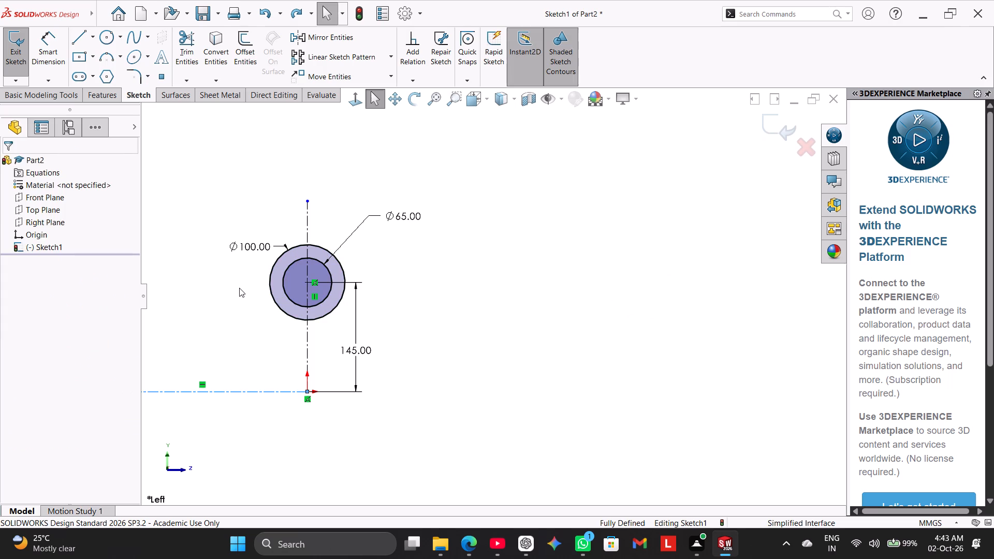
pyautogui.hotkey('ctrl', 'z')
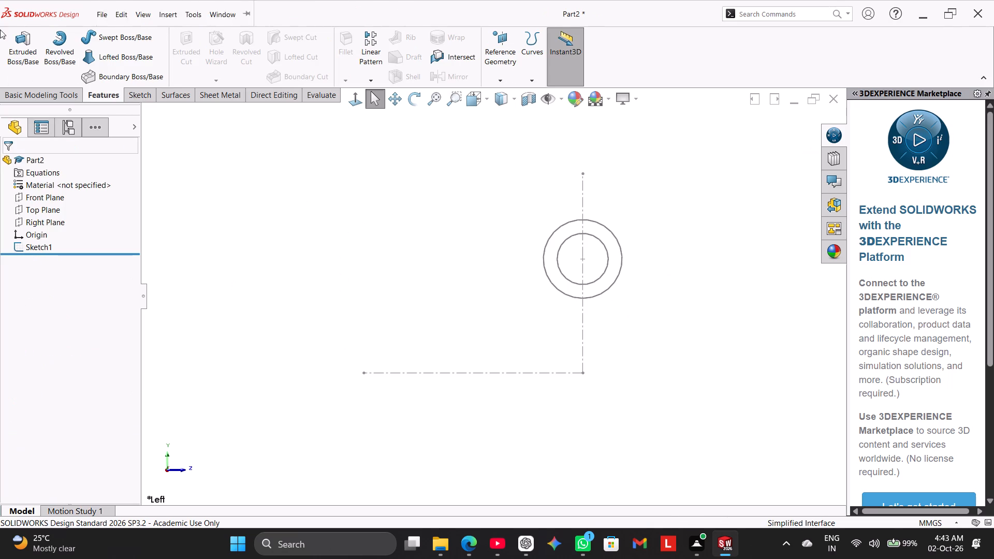
# Check which plane the circle sketch is assigned to, keeping the current selection.
pyautogui.rightClick(30, 243)
pyautogui.click(61, 216)
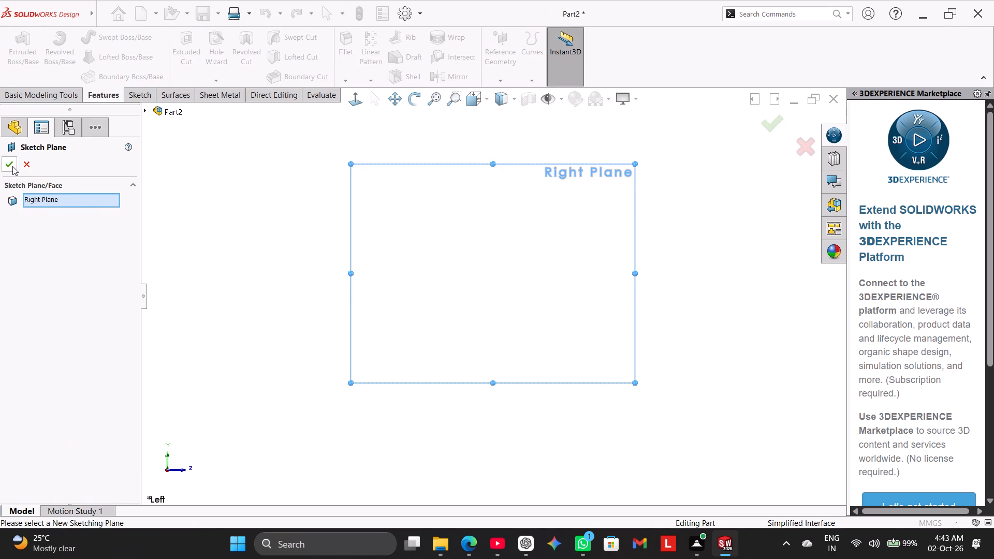
pyautogui.click(12, 166)
# Undo the recent changes back through the sketch plane edit, restoring the circle sketch to the Front Plane.
pyautogui.hotkey('ctrl', 'z')
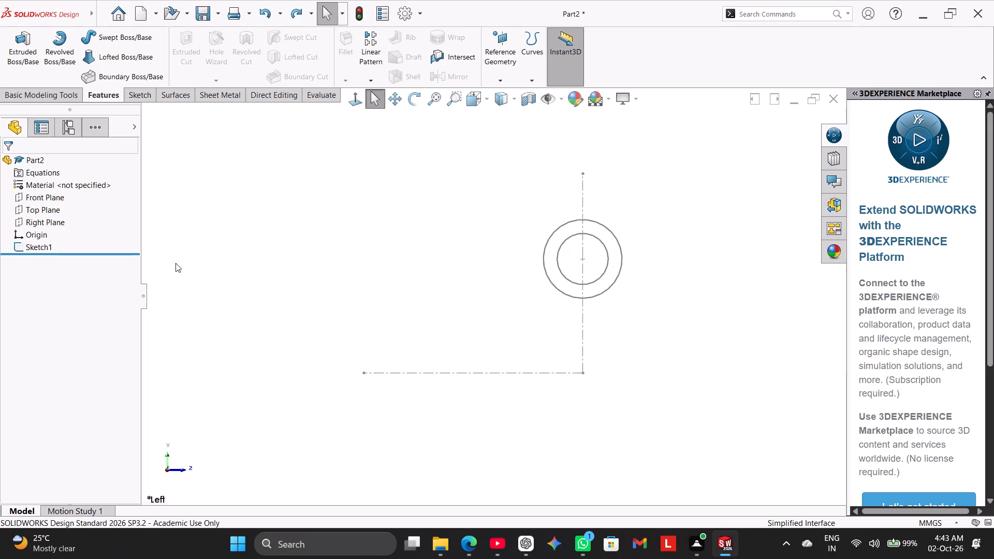
pyautogui.hotkey('ctrl', 'z')
pyautogui.hotkey('ctrl', 'z')
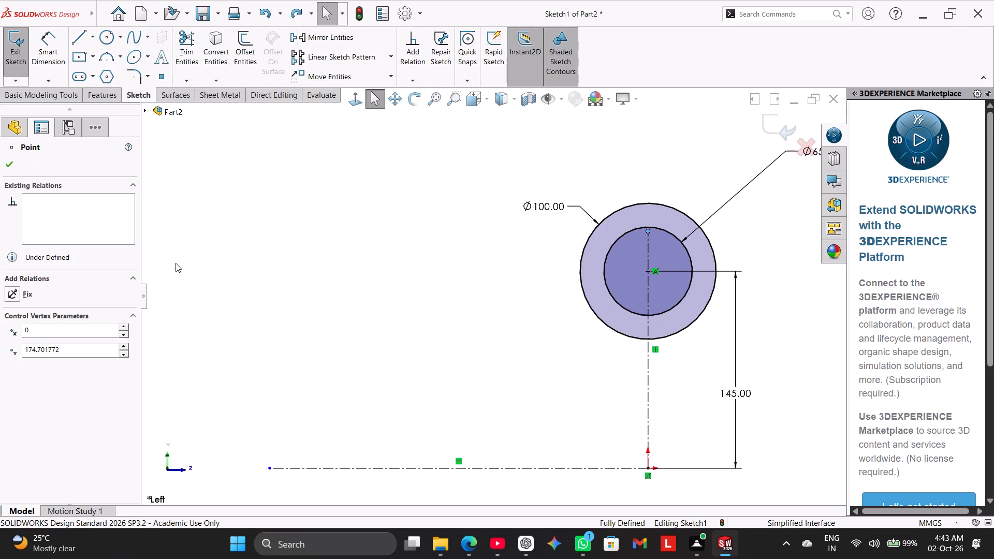
pyautogui.hotkey('ctrl', 'z')
pyautogui.hotkey('ctrl', 'z')
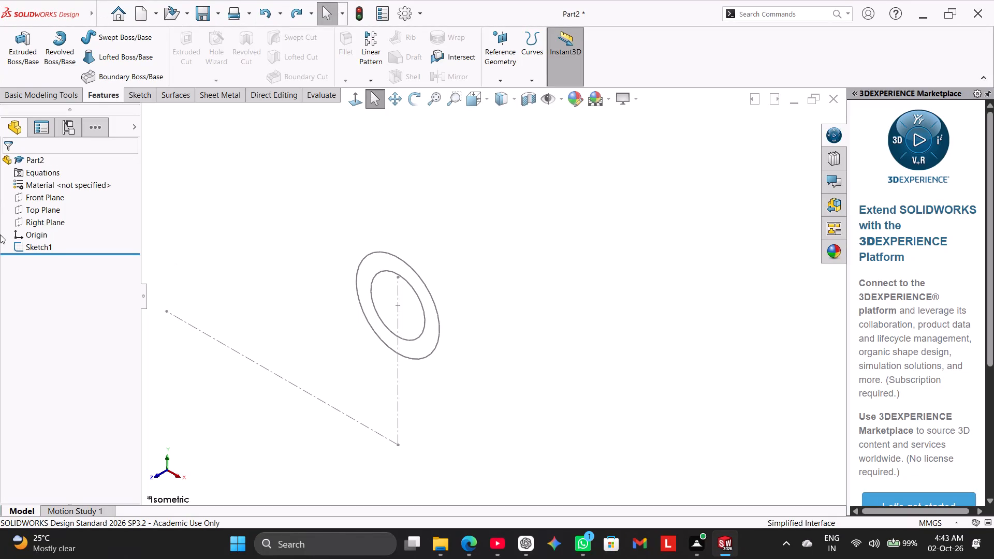
# Check the plane assignment of the circle sketch again without changing it.
pyautogui.click(28, 244)
pyautogui.click(56, 210)
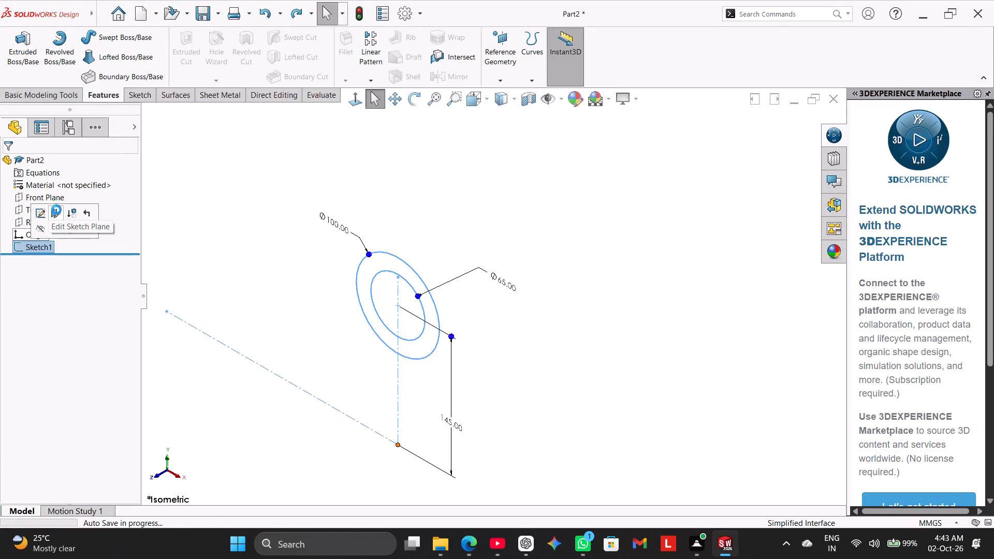
pyautogui.click(5, 165)
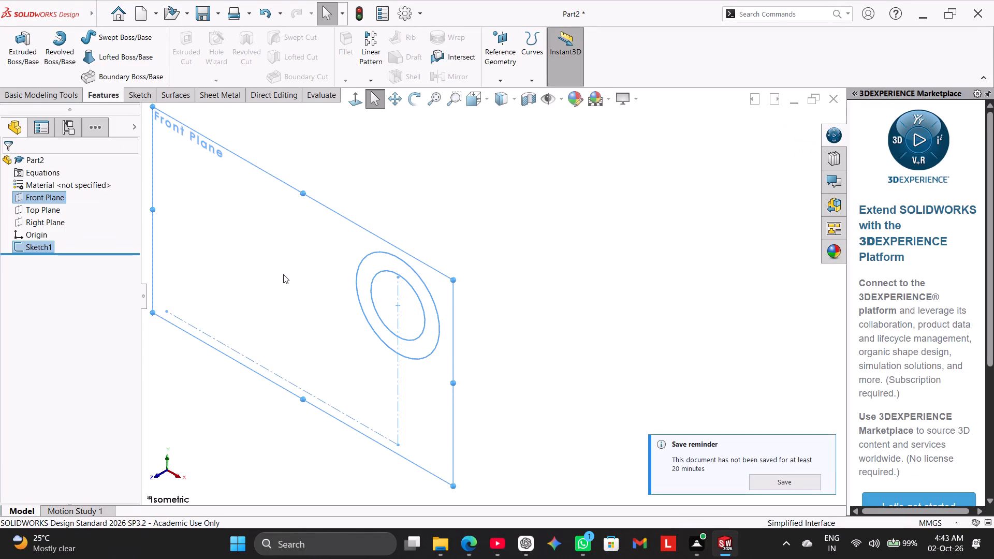
pyautogui.click(232, 392)
# Reopen the circle sketch and dimension its horizontal centerline to 175 mm.
pyautogui.moveTo(228, 390); pyautogui.dragTo(521, 111, button='right')
pyautogui.click(33, 251)
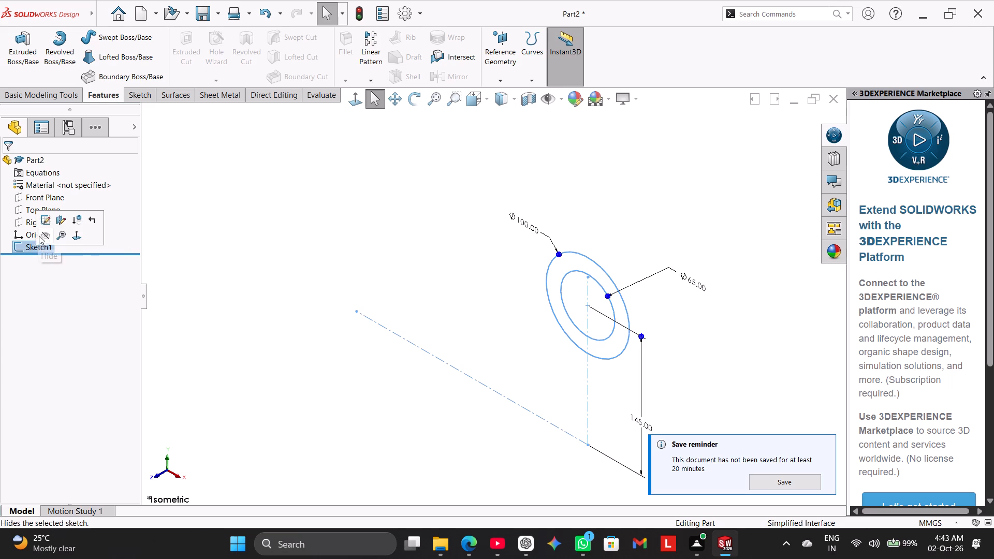
pyautogui.click(44, 218)
pyautogui.click(323, 264)
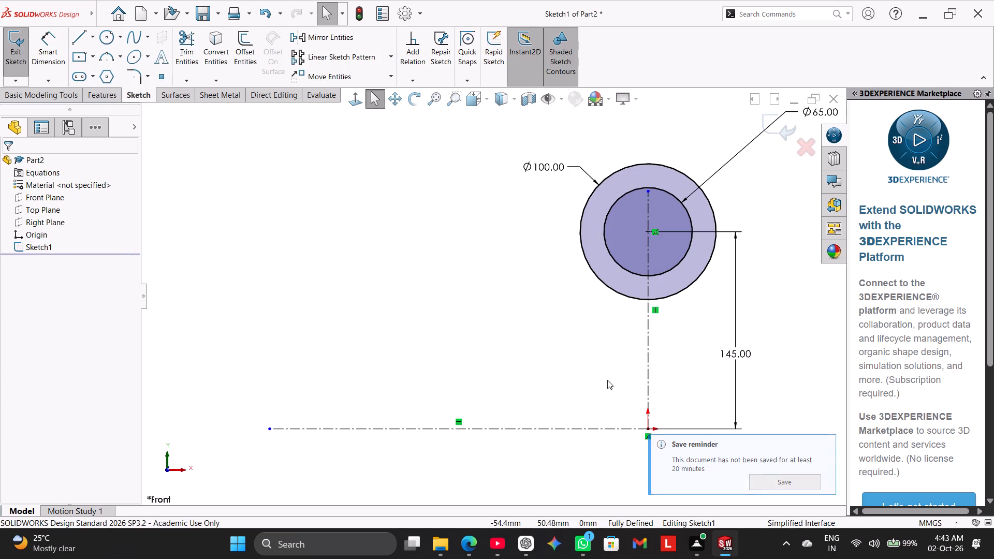
pyautogui.click(574, 464)
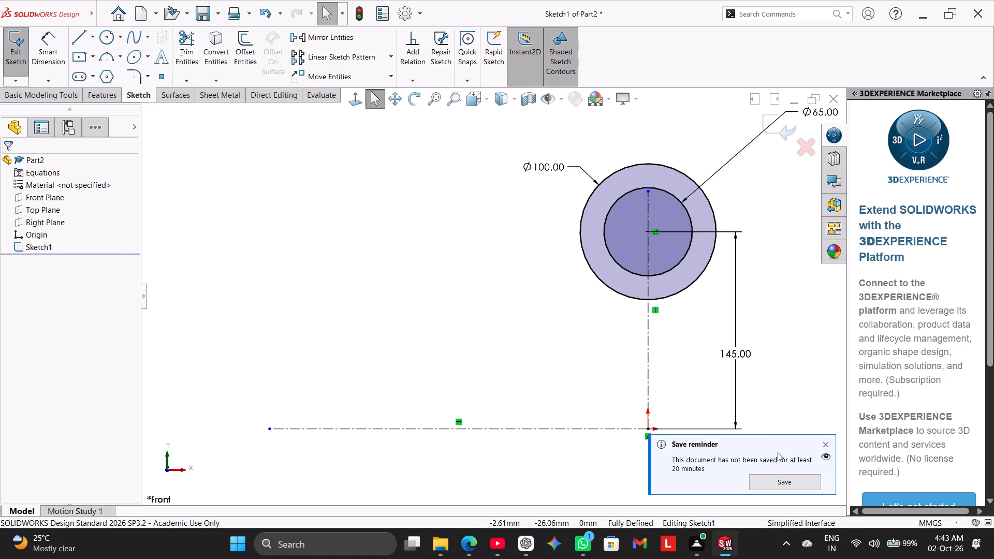
pyautogui.click(826, 443)
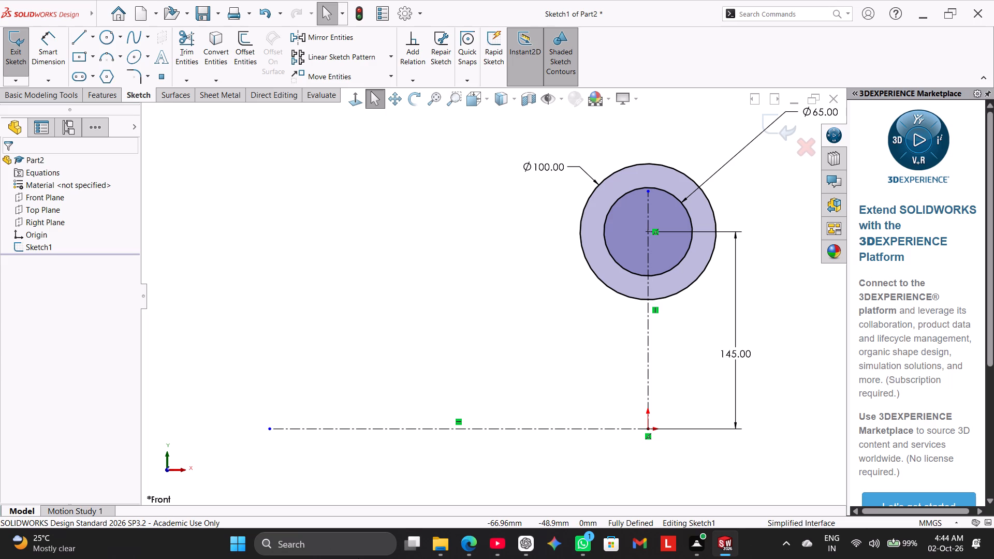
pyautogui.click(39, 59)
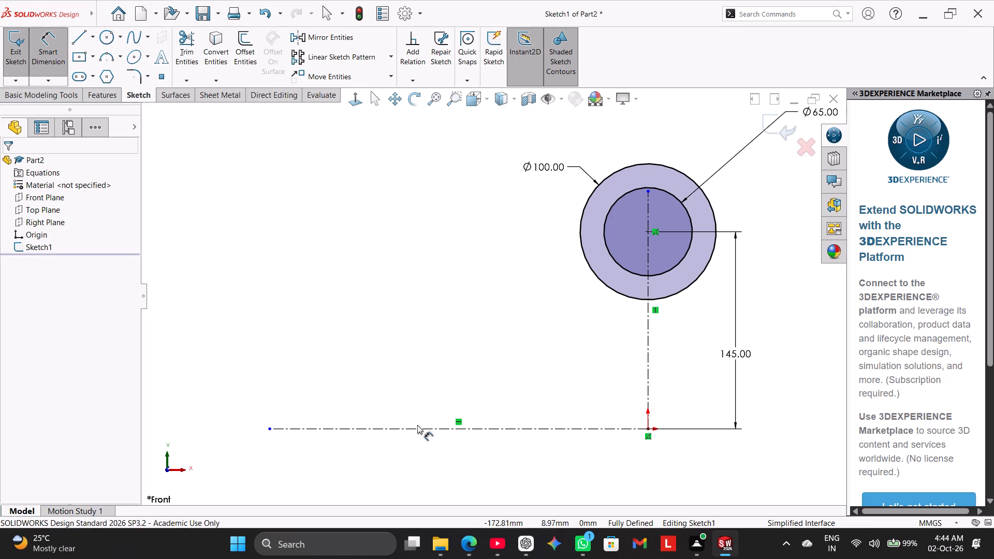
pyautogui.click(418, 428)
pyautogui.click(431, 465)
pyautogui.write('175')
pyautogui.press('Return')
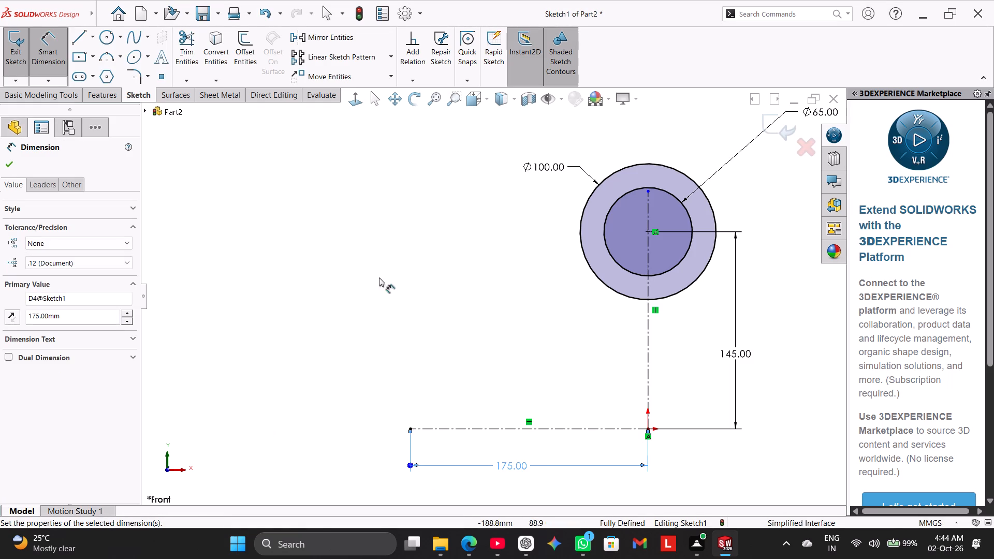
pyautogui.rightClick(369, 264)
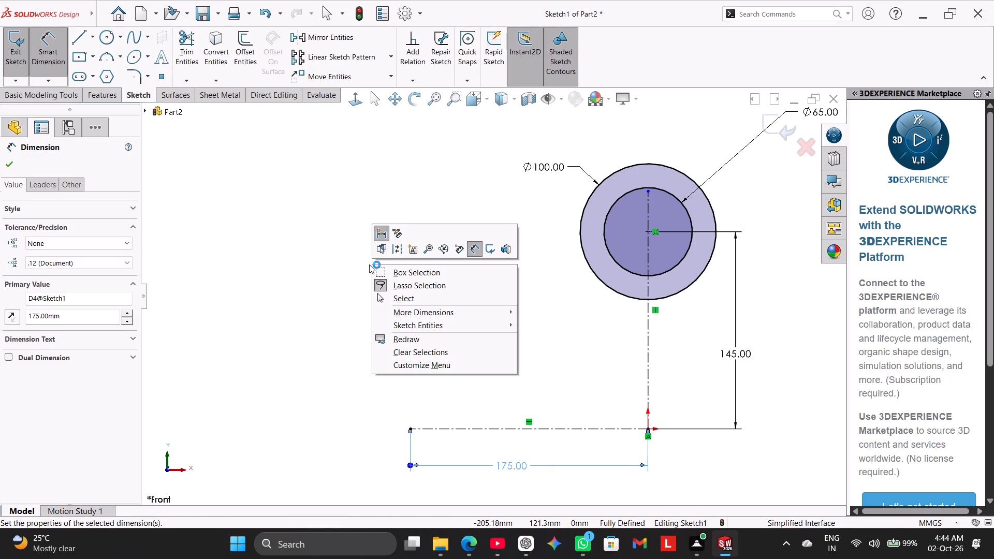
pyautogui.click(422, 301)
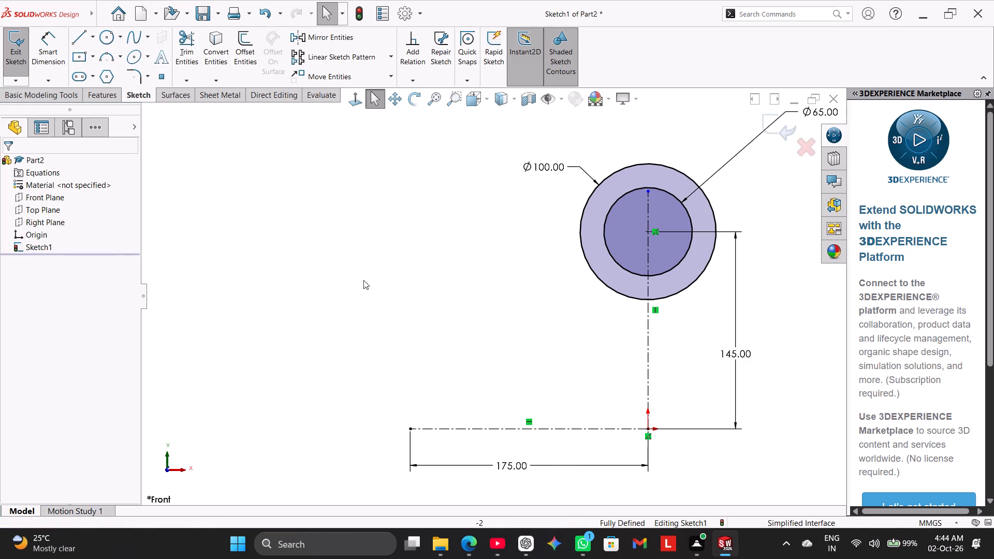
# Extrude the ring between the 100 and 65 mm circles to 75 mm using the Mid Plane end condition.
pyautogui.click(94, 92)
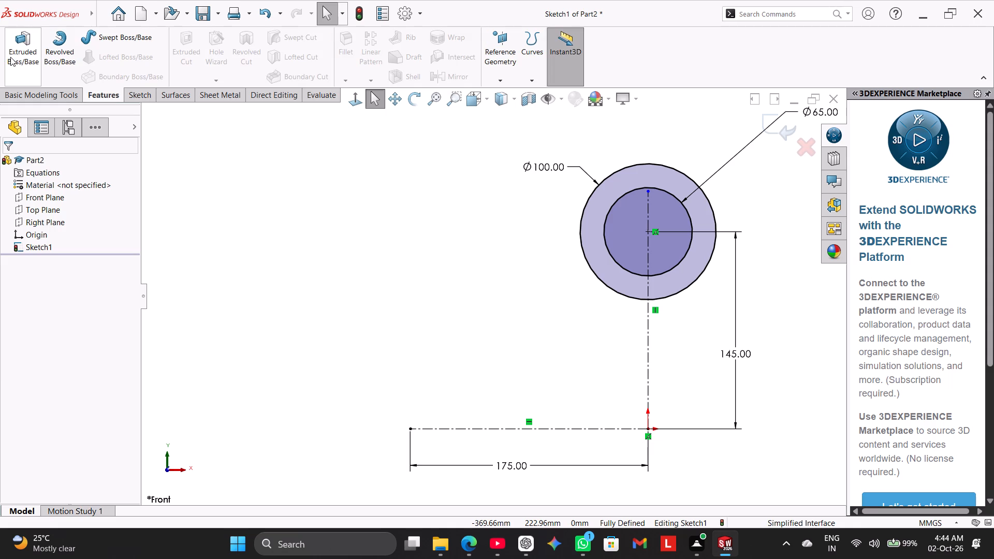
pyautogui.click(10, 57)
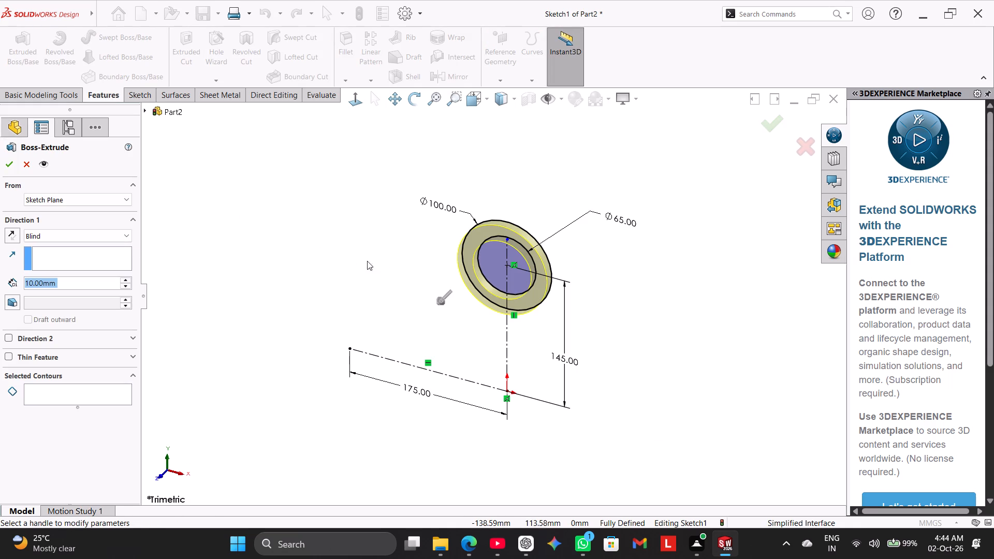
pyautogui.click(117, 236)
pyautogui.click(110, 289)
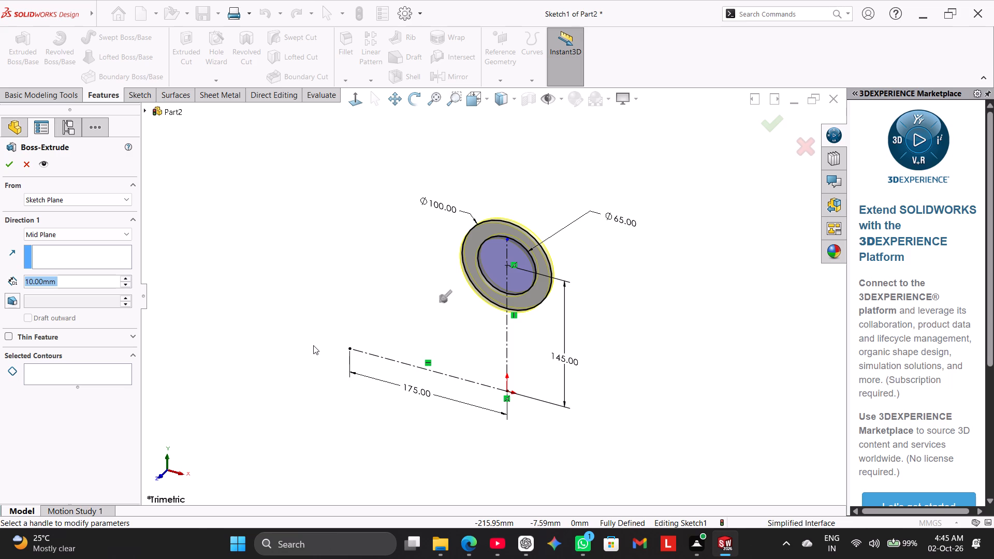
pyautogui.write('75')
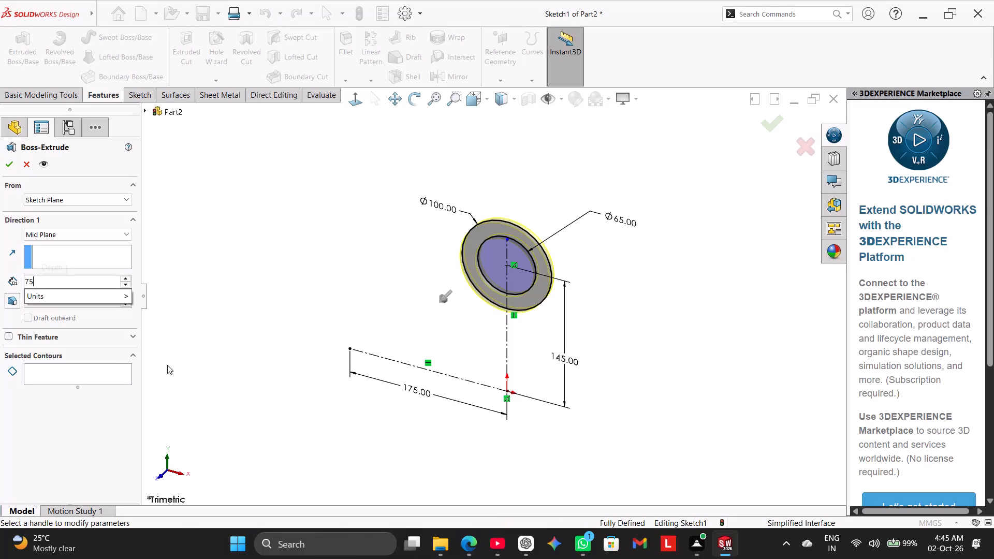
pyautogui.press('Return')
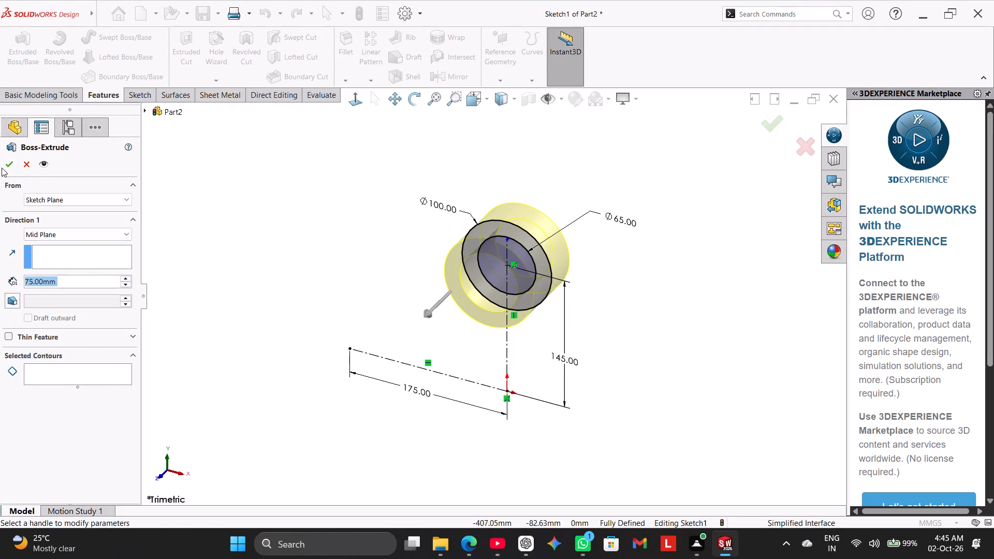
pyautogui.click(7, 165)
pyautogui.click(243, 261)
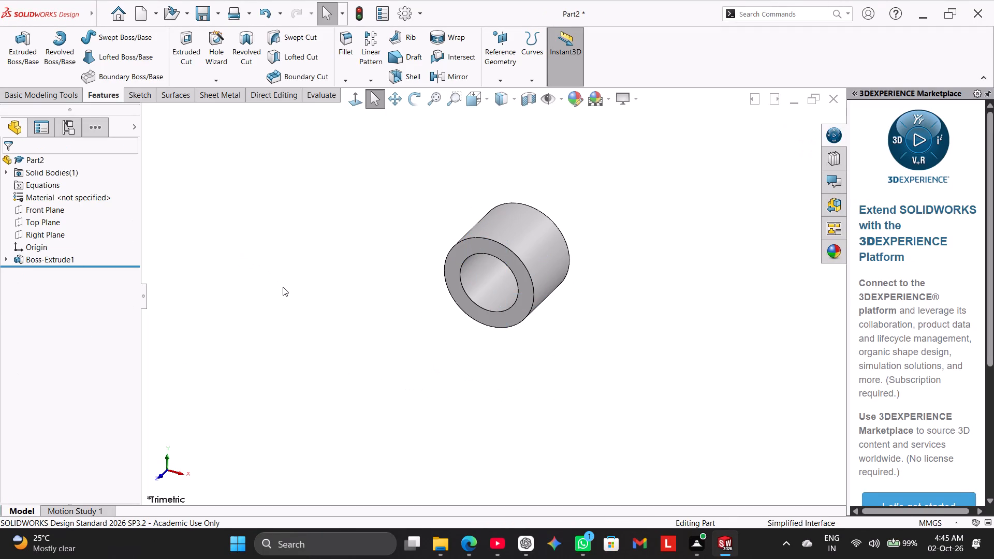
# Show the sketch absorbed by the ring extrusion, so its circles and centerlines are displayed with the solid.
pyautogui.scroll(1, 286, 289)
pyautogui.moveTo(289, 291); pyautogui.dragTo(314, 319, button='middle')
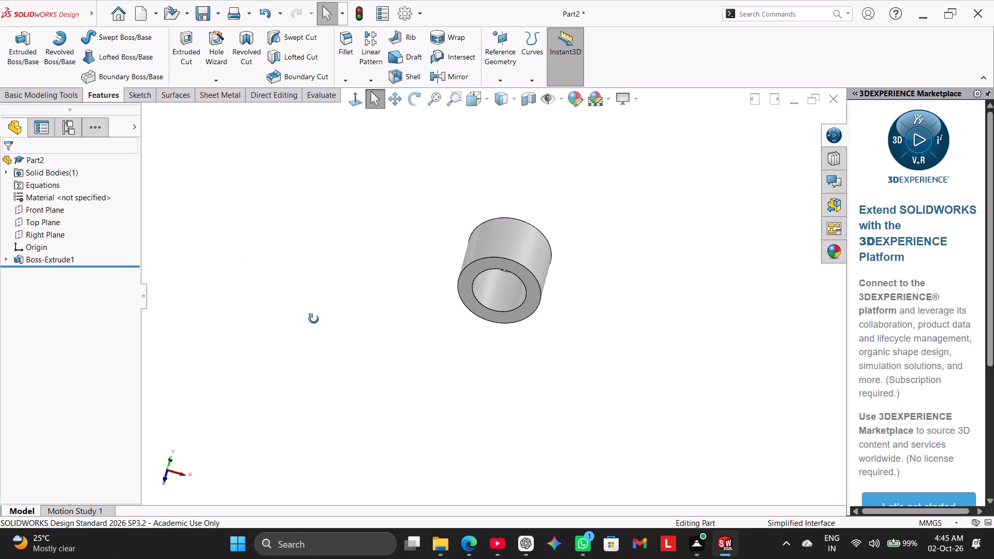
pyautogui.moveTo(314, 319); pyautogui.dragTo(313, 319, button='middle')
pyautogui.click(7, 262)
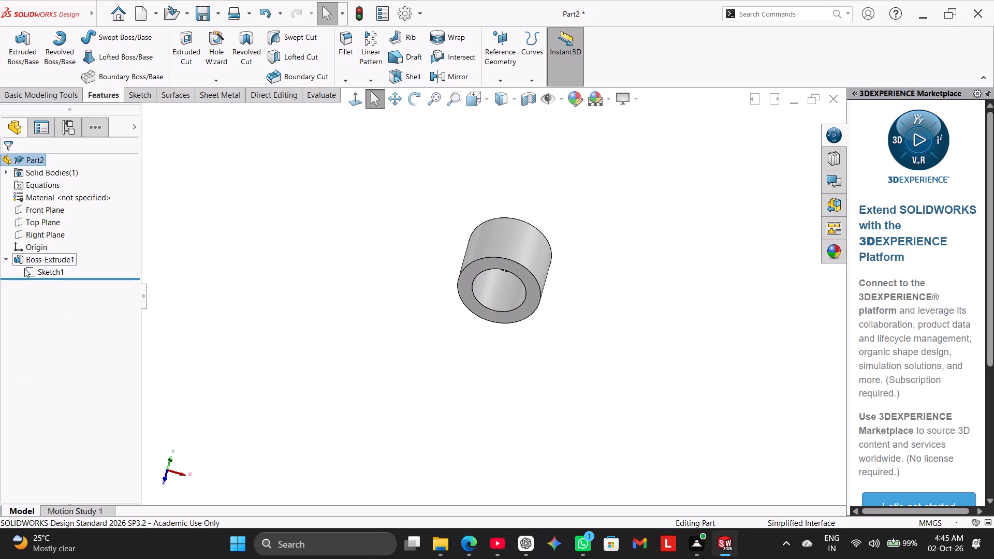
pyautogui.rightClick(39, 276)
pyautogui.click(183, 242)
pyautogui.rightClick(53, 270)
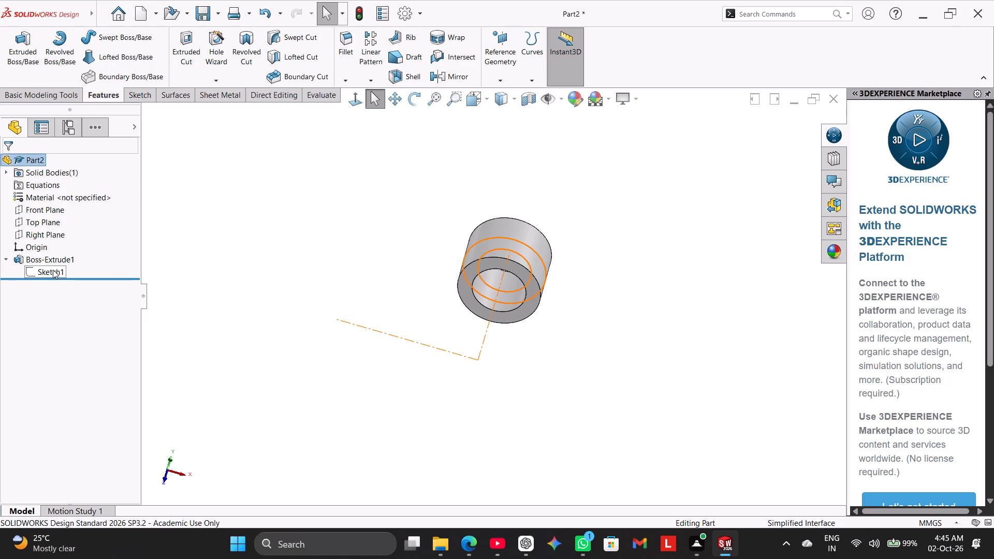
pyautogui.click(71, 252)
pyautogui.click(198, 256)
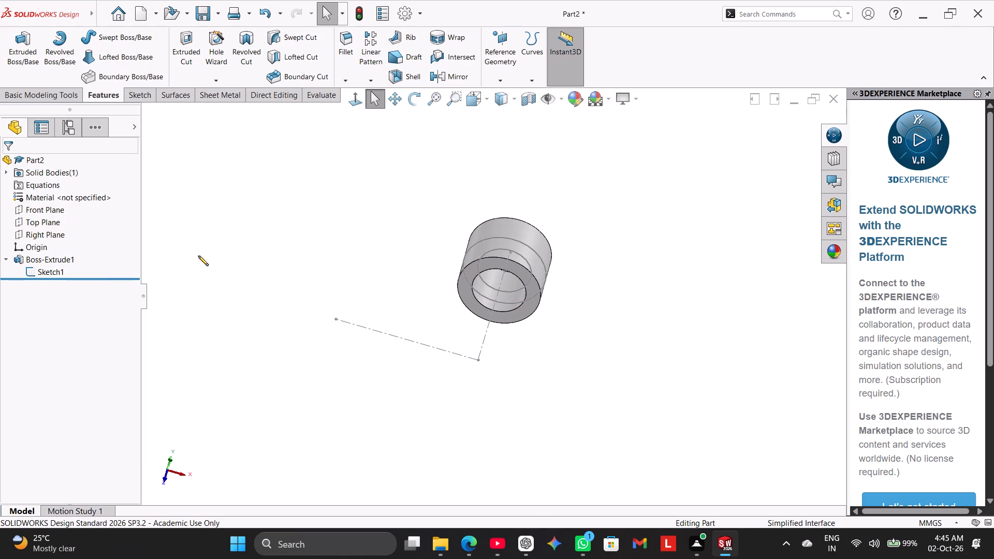
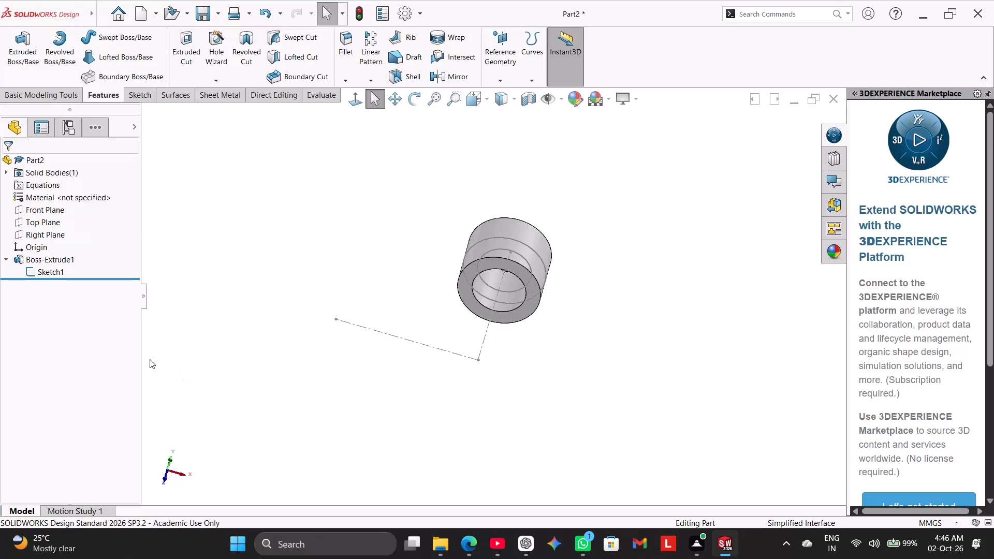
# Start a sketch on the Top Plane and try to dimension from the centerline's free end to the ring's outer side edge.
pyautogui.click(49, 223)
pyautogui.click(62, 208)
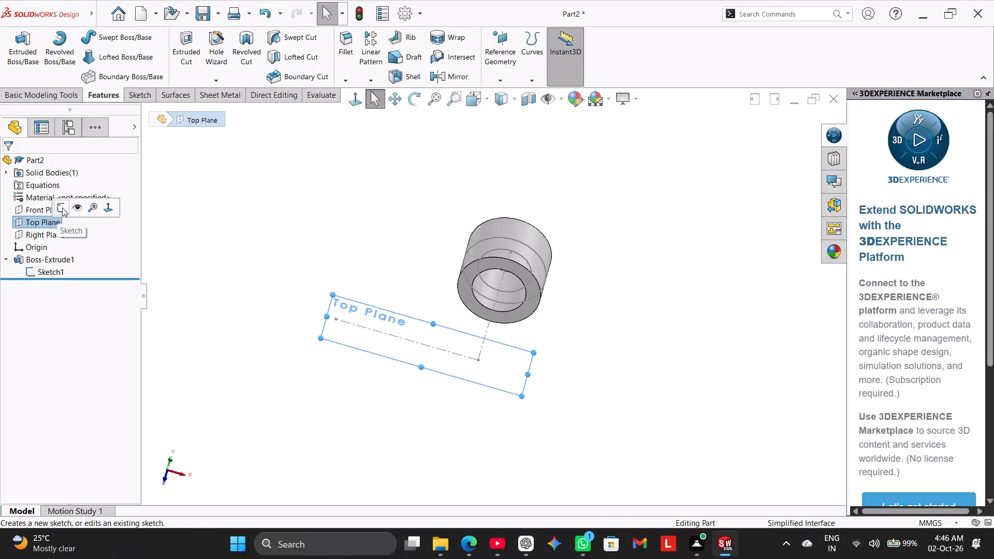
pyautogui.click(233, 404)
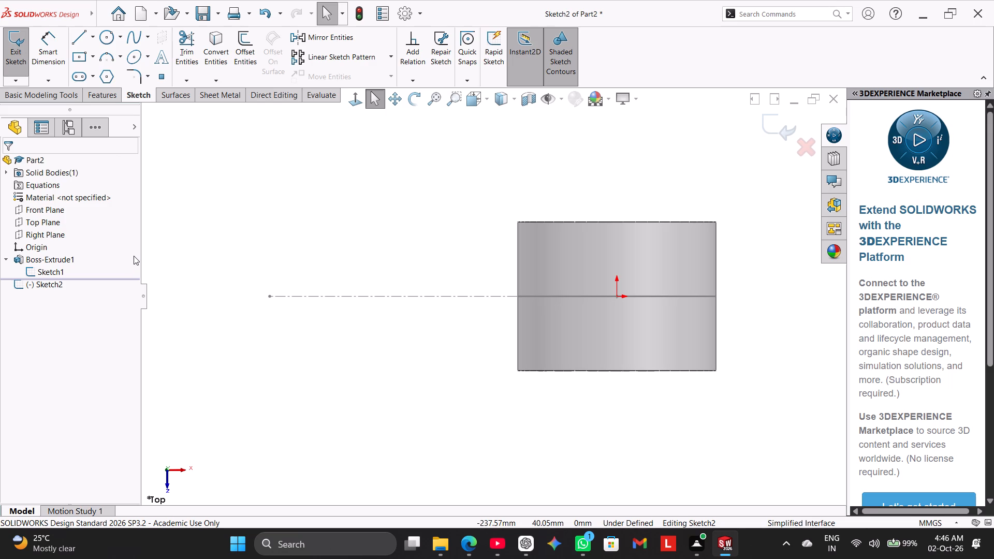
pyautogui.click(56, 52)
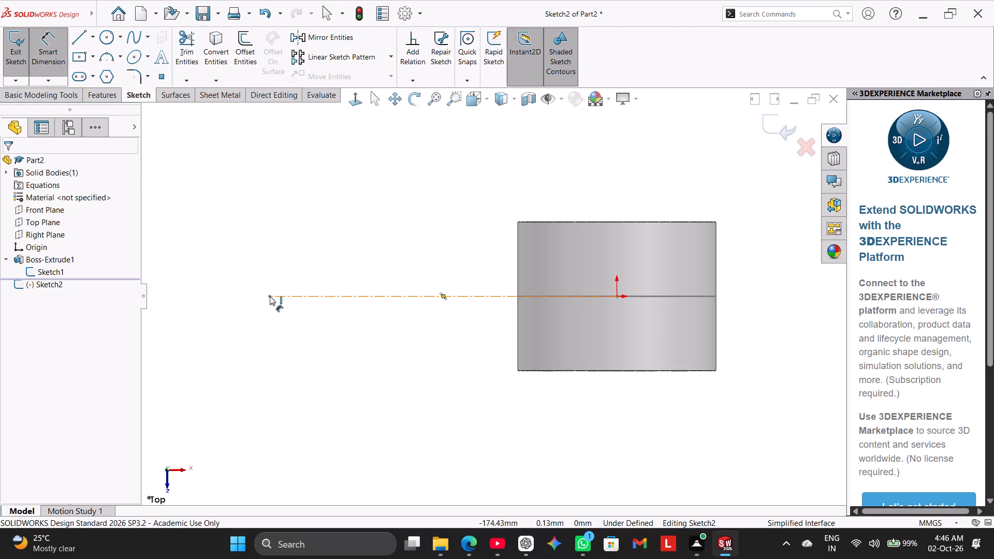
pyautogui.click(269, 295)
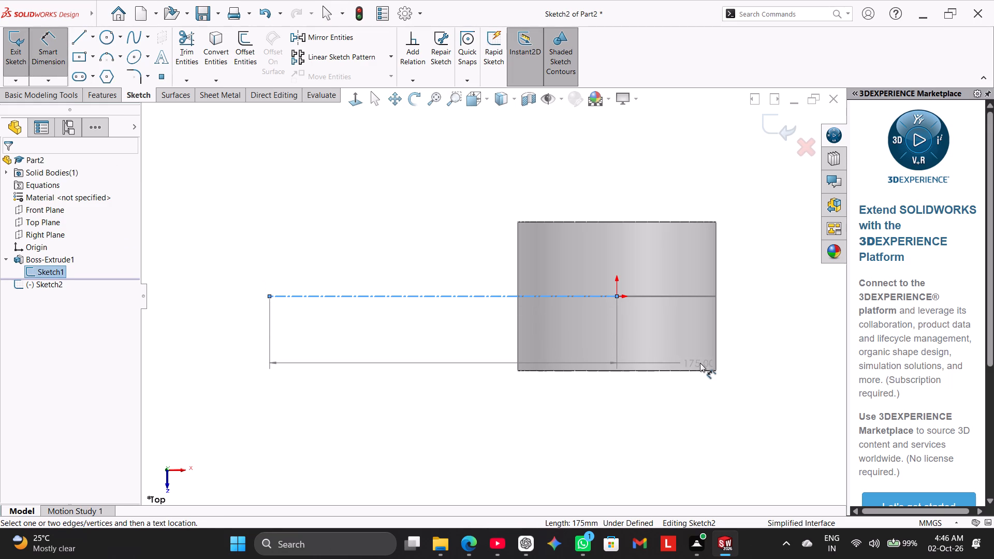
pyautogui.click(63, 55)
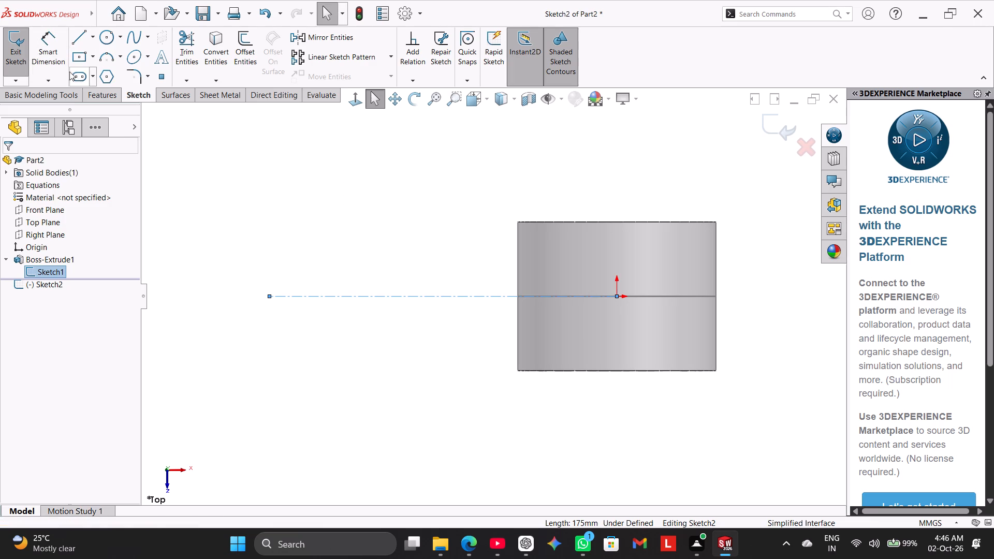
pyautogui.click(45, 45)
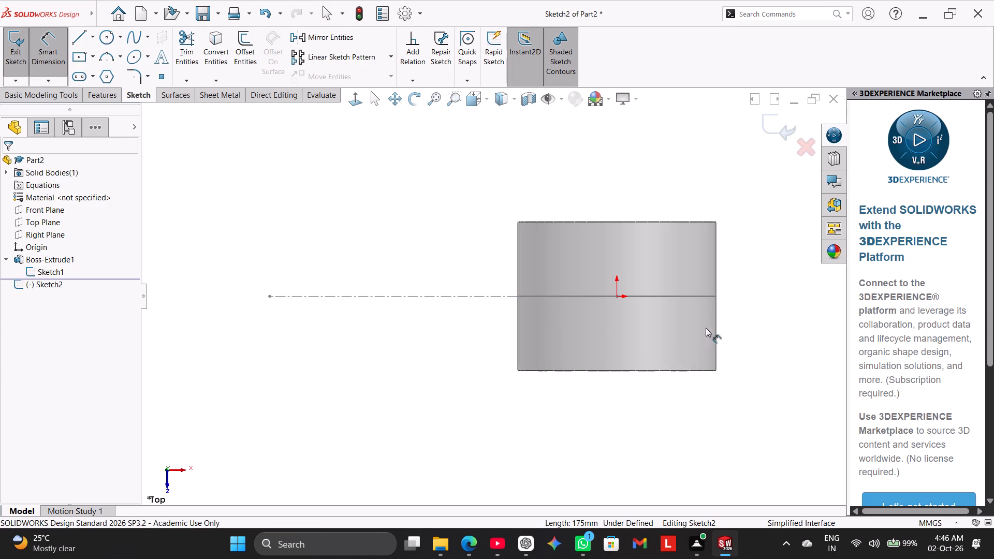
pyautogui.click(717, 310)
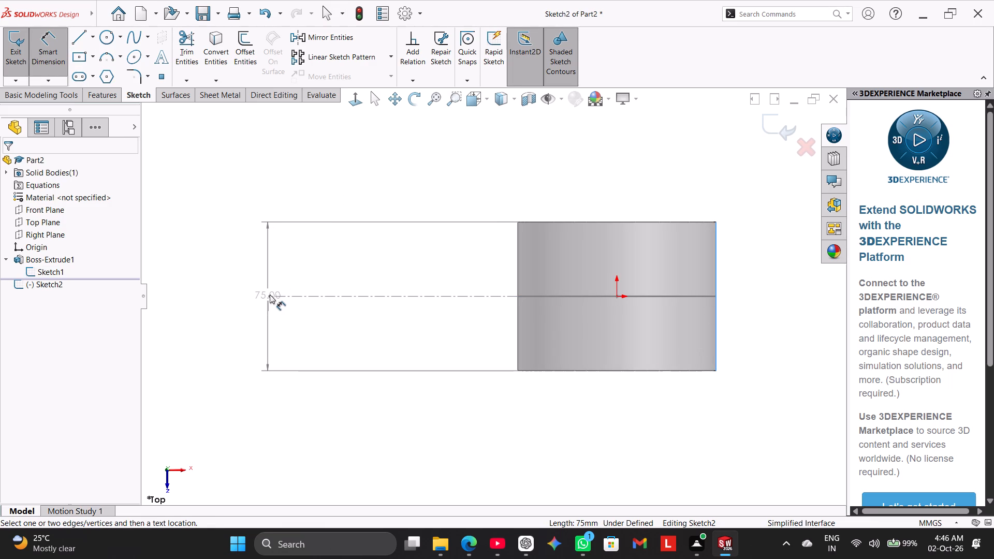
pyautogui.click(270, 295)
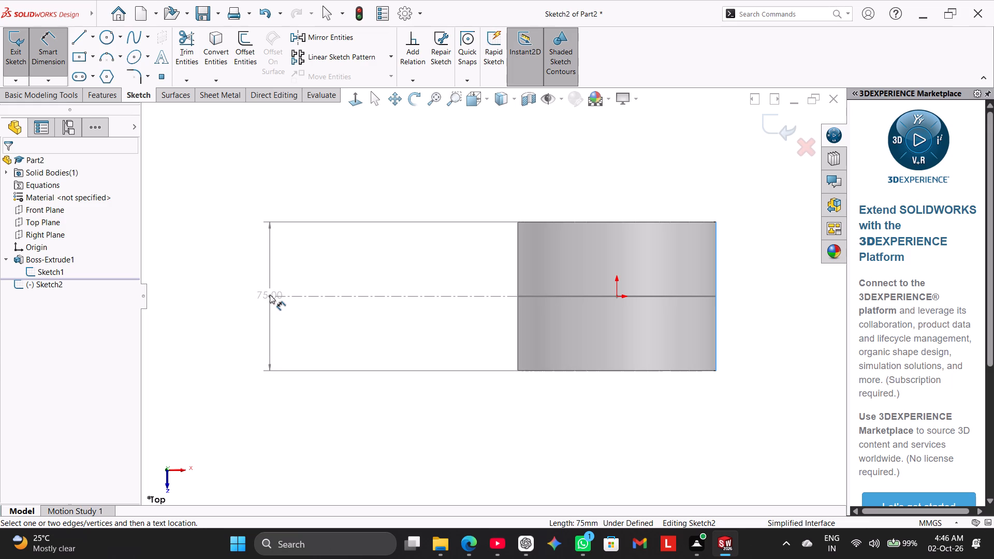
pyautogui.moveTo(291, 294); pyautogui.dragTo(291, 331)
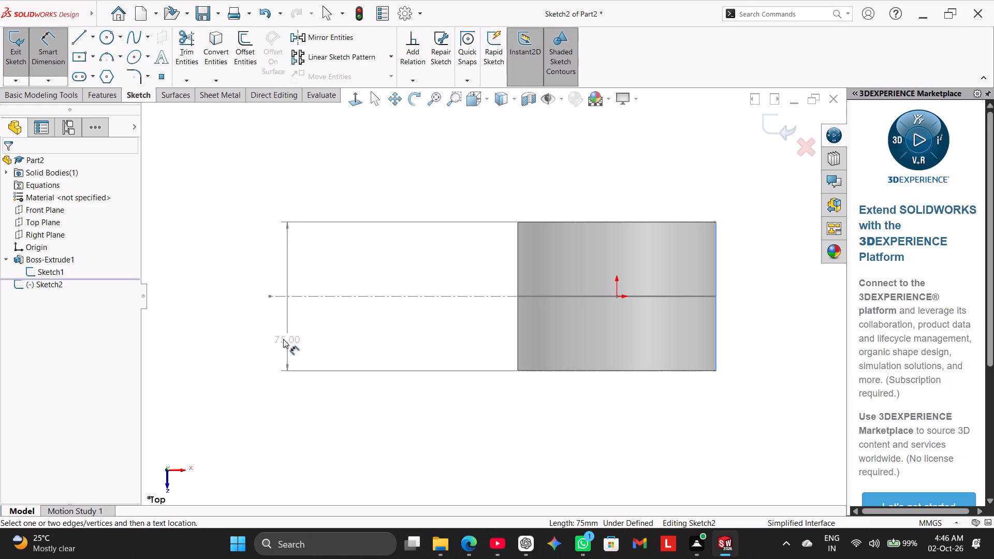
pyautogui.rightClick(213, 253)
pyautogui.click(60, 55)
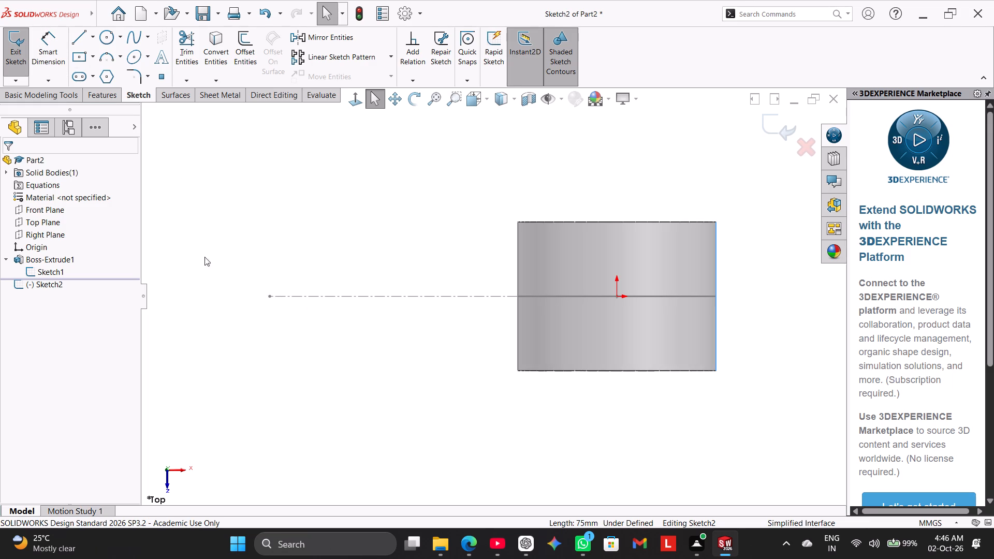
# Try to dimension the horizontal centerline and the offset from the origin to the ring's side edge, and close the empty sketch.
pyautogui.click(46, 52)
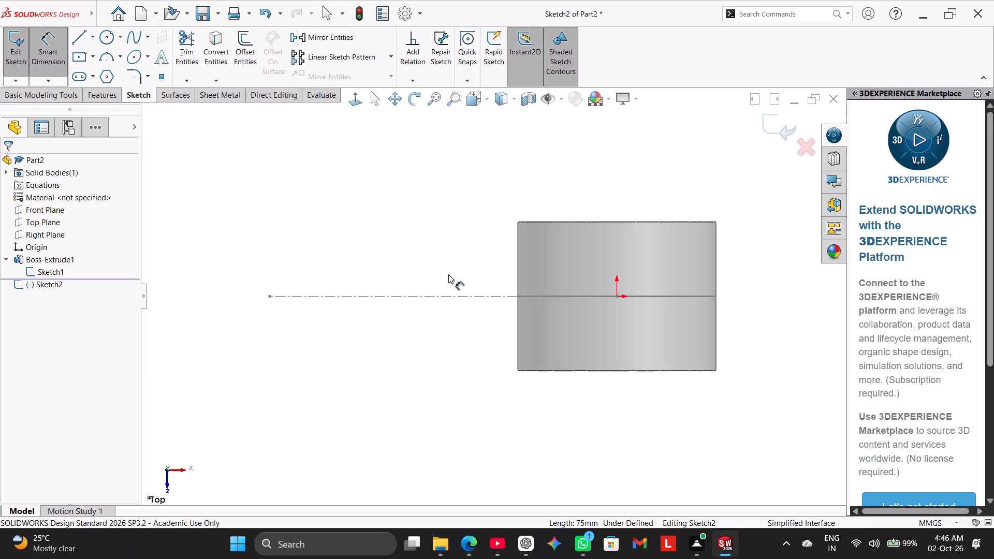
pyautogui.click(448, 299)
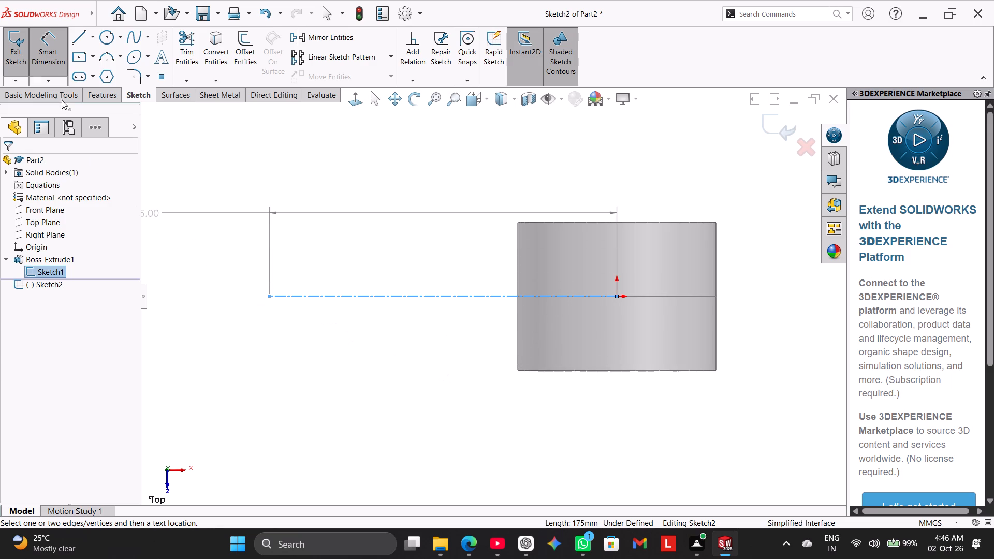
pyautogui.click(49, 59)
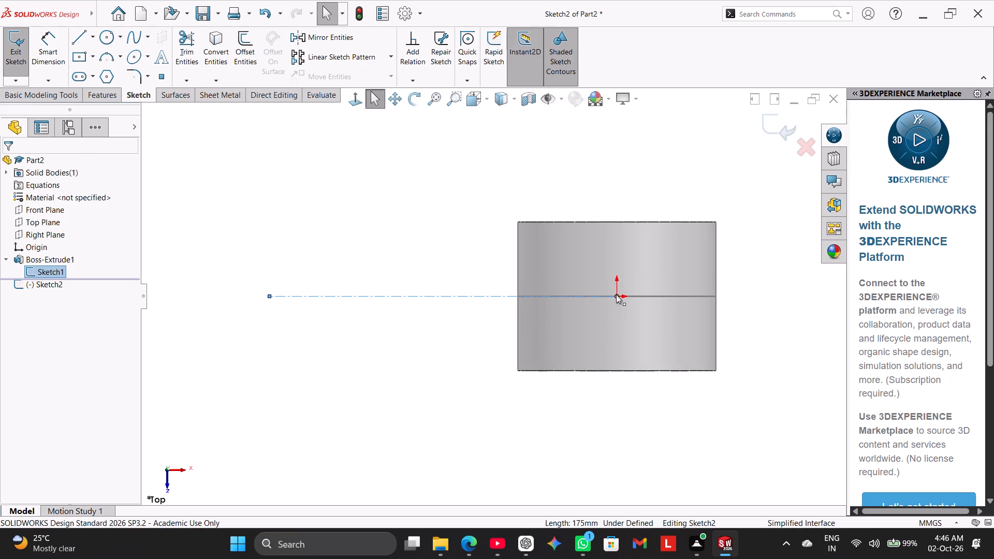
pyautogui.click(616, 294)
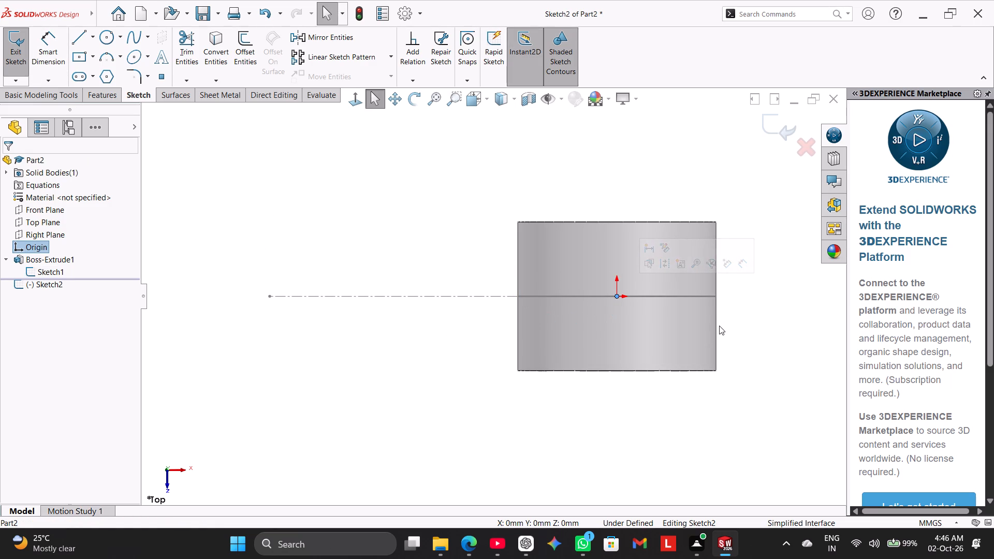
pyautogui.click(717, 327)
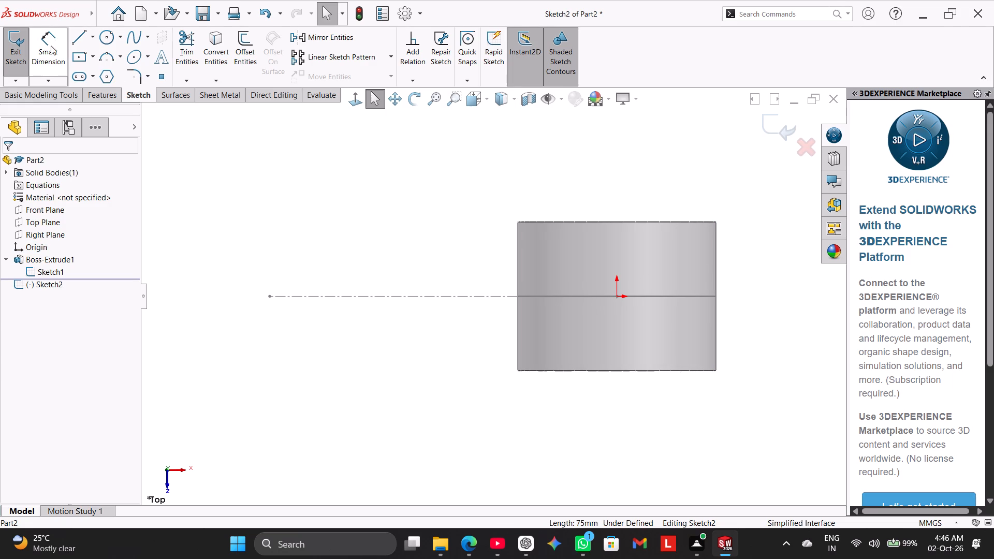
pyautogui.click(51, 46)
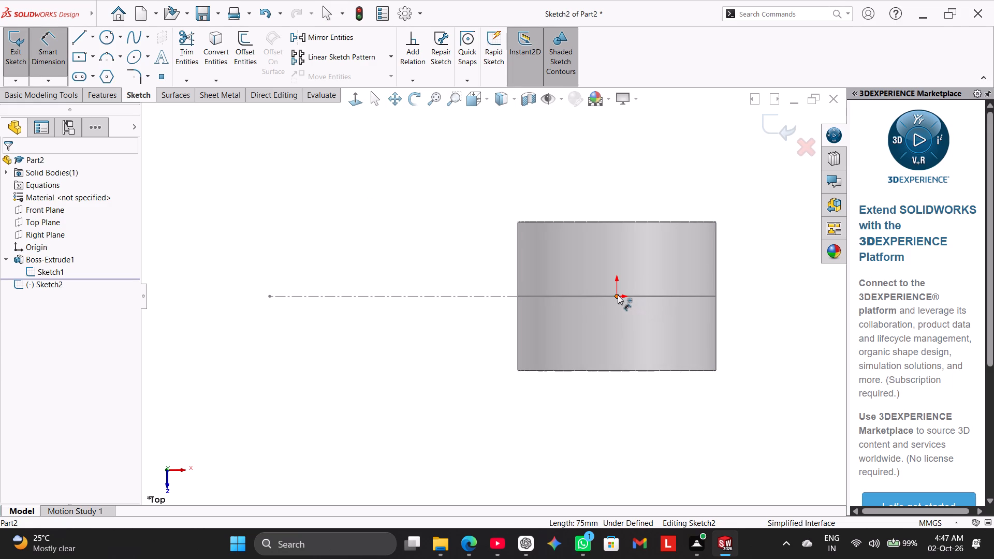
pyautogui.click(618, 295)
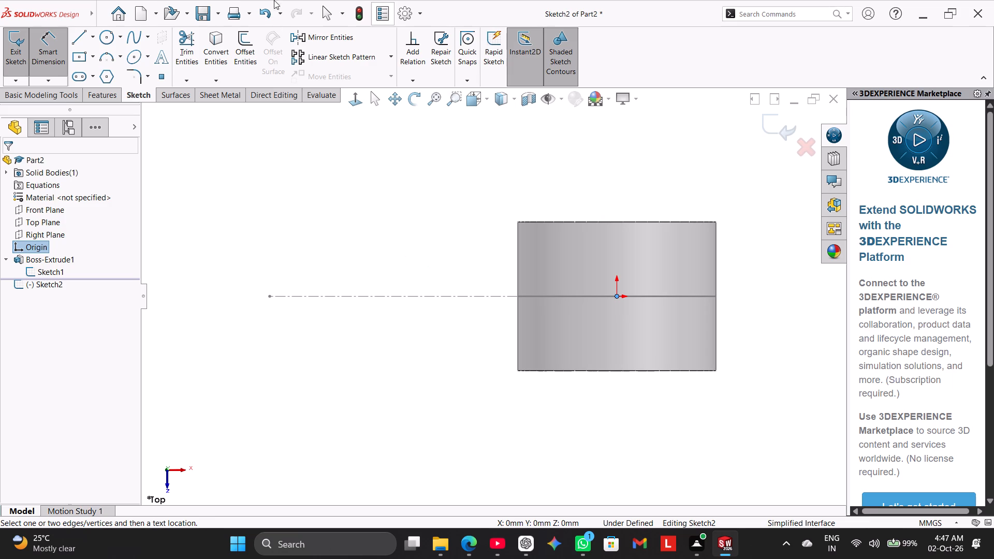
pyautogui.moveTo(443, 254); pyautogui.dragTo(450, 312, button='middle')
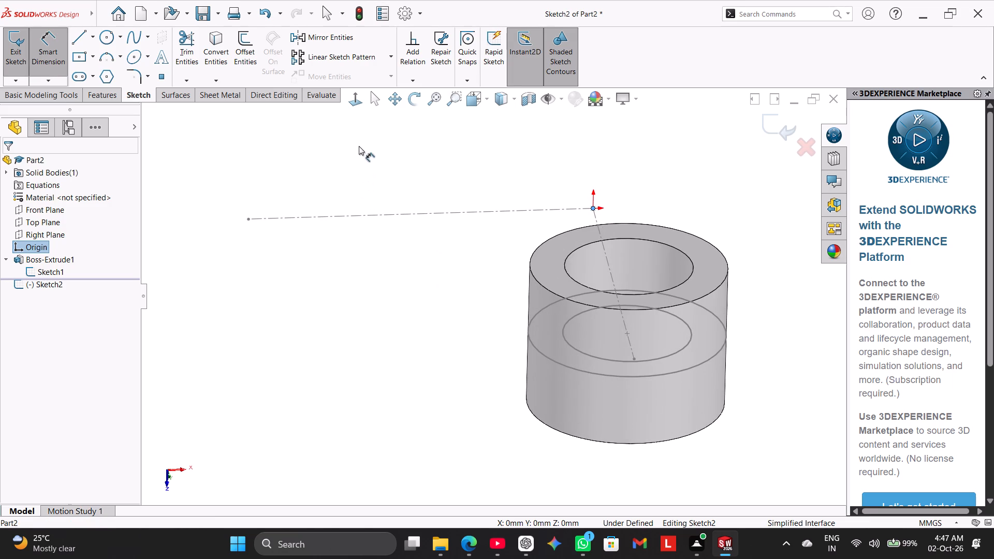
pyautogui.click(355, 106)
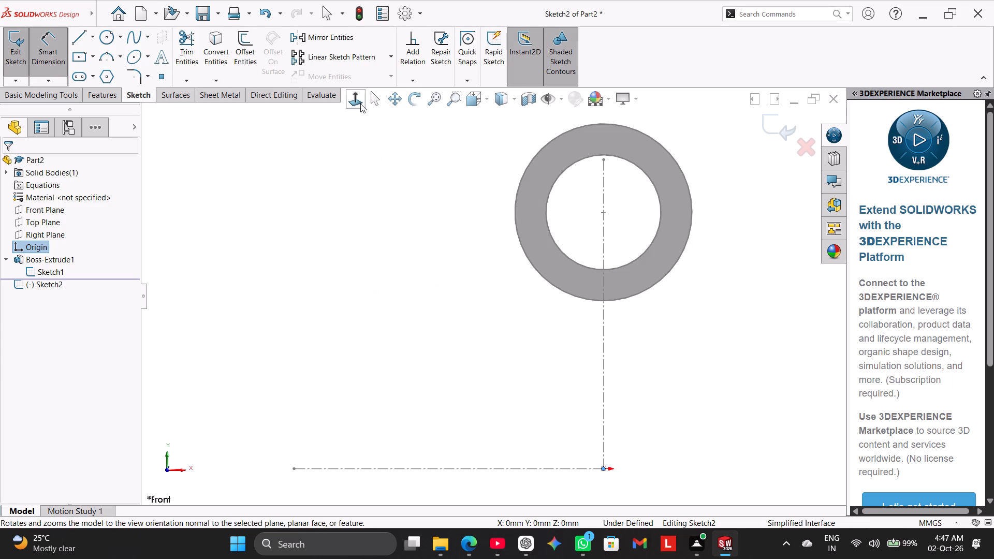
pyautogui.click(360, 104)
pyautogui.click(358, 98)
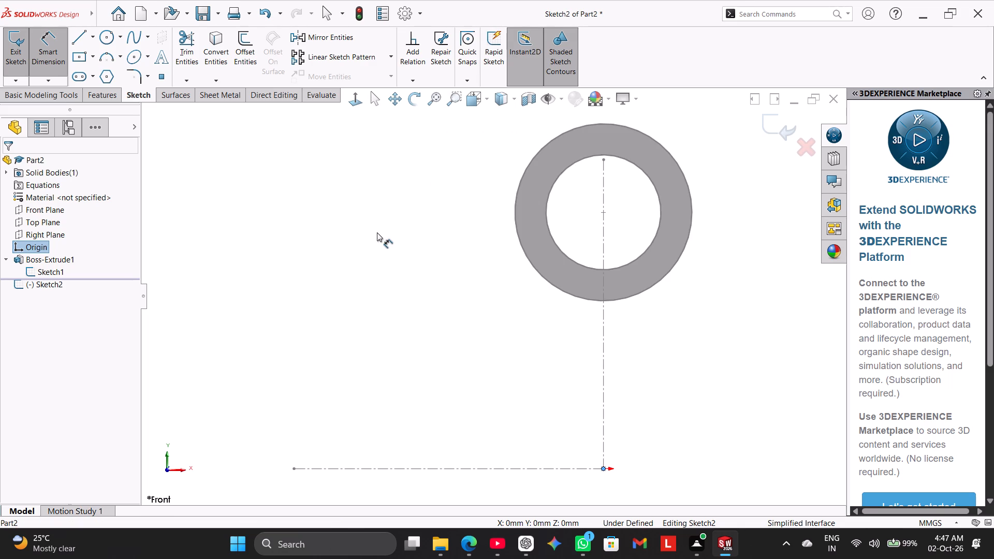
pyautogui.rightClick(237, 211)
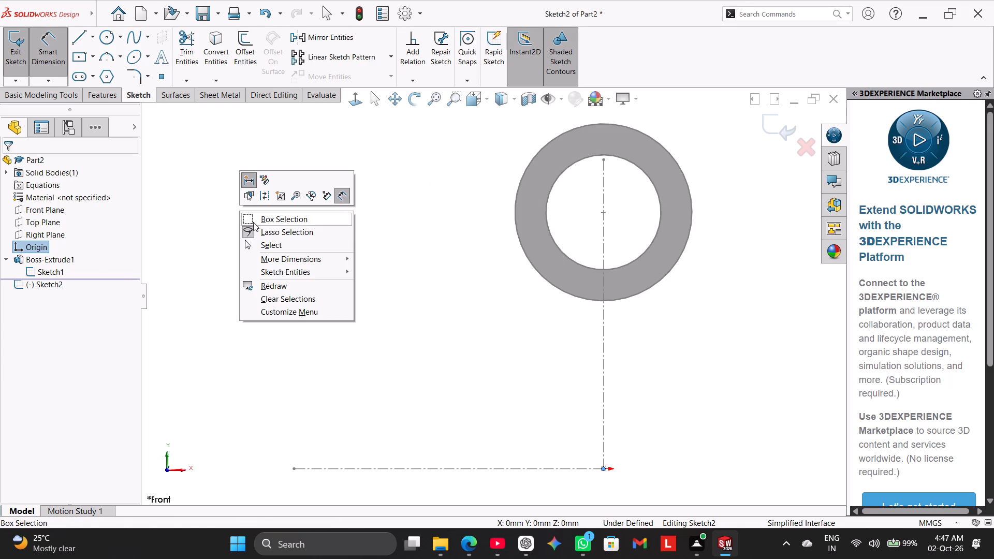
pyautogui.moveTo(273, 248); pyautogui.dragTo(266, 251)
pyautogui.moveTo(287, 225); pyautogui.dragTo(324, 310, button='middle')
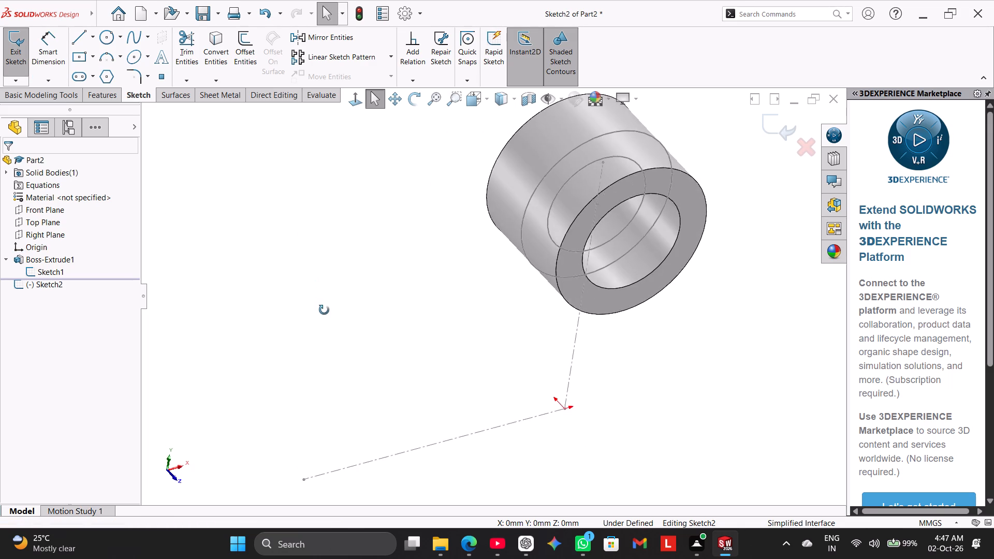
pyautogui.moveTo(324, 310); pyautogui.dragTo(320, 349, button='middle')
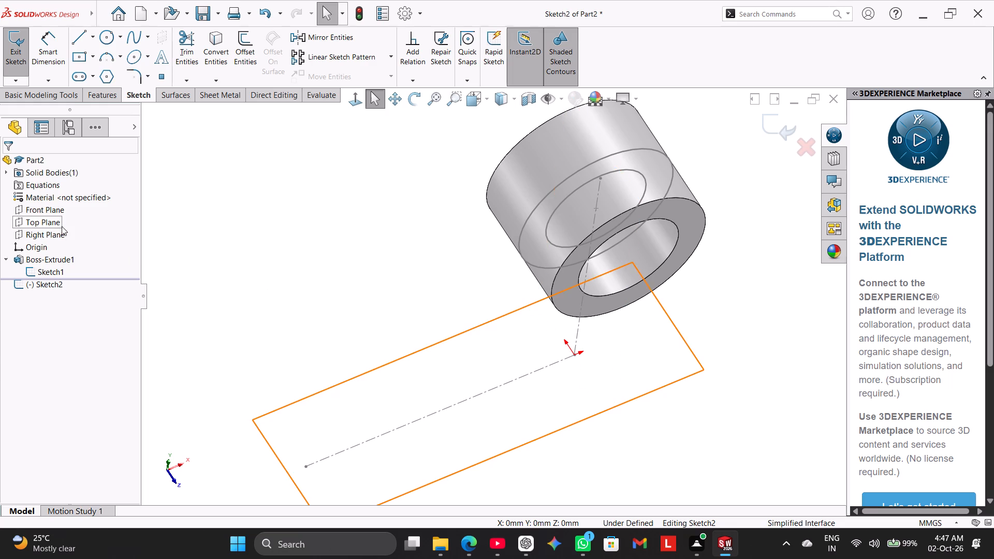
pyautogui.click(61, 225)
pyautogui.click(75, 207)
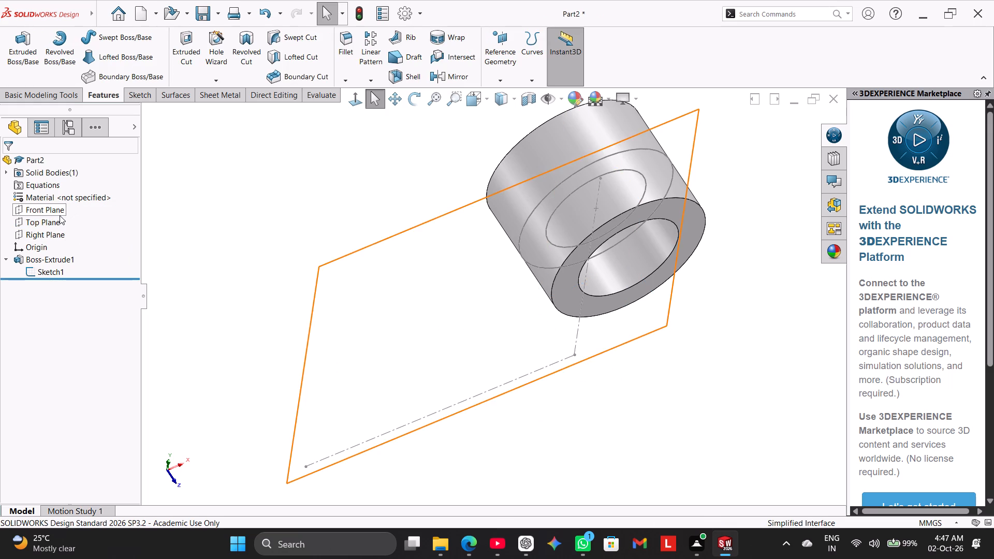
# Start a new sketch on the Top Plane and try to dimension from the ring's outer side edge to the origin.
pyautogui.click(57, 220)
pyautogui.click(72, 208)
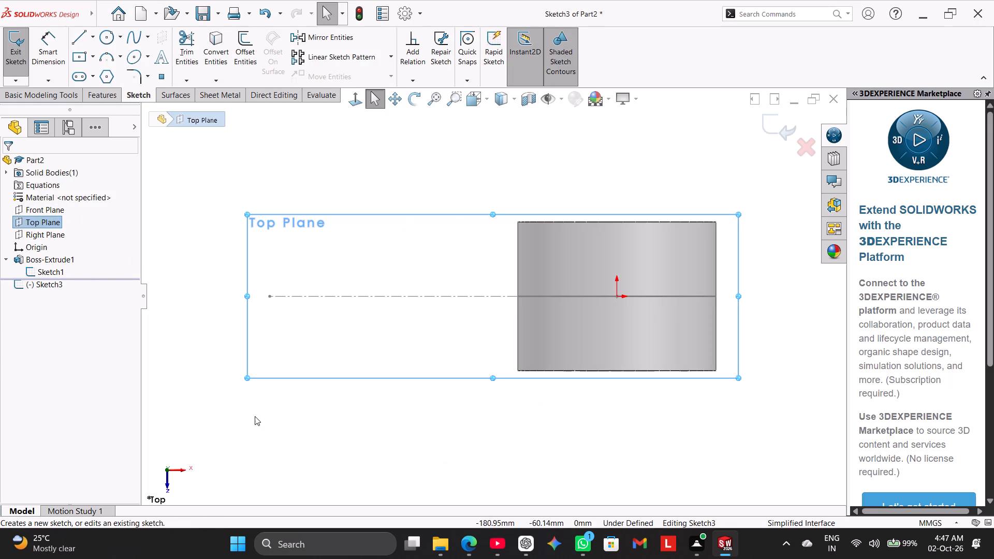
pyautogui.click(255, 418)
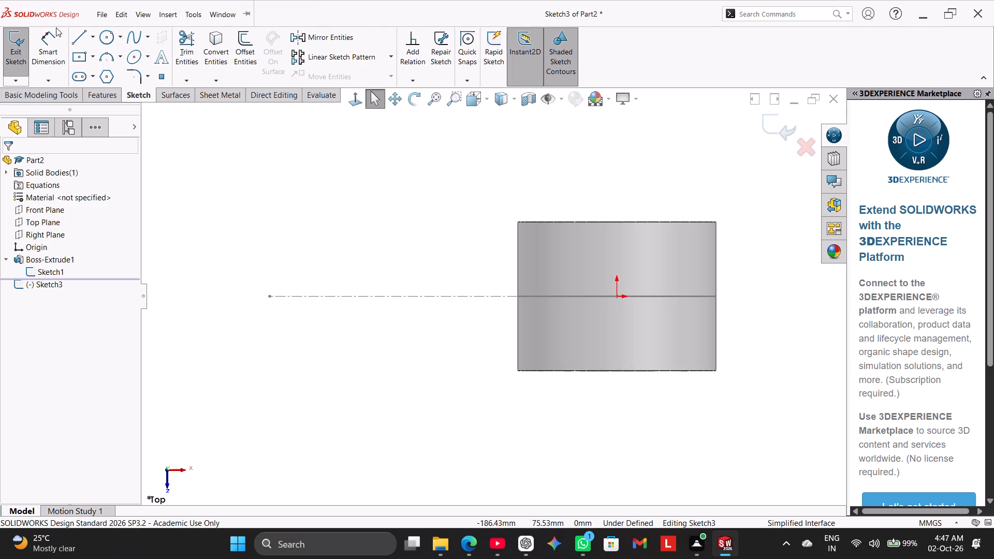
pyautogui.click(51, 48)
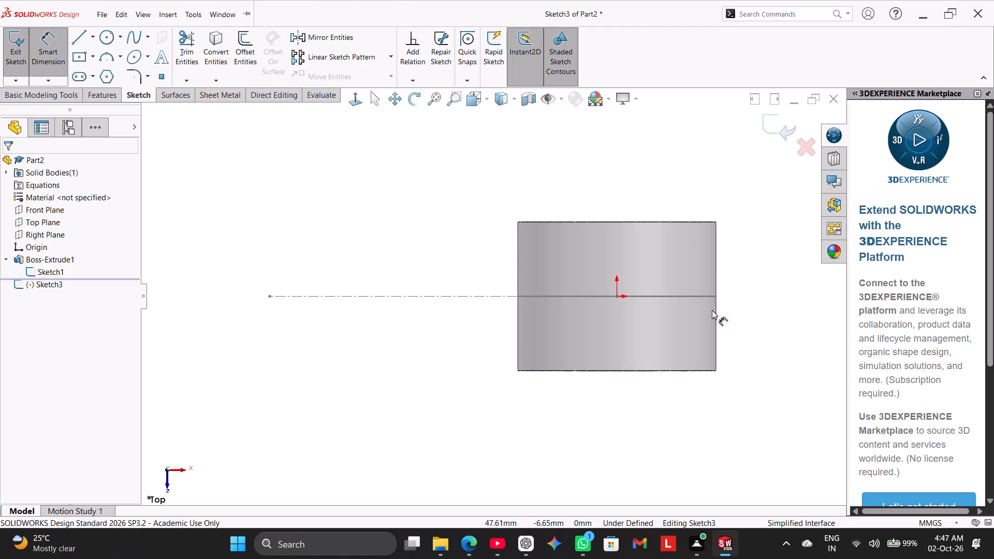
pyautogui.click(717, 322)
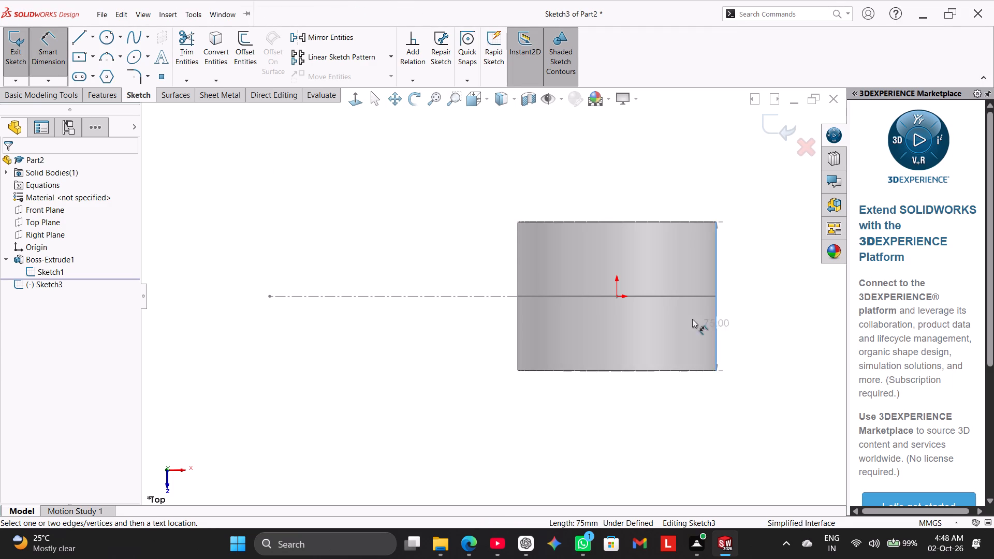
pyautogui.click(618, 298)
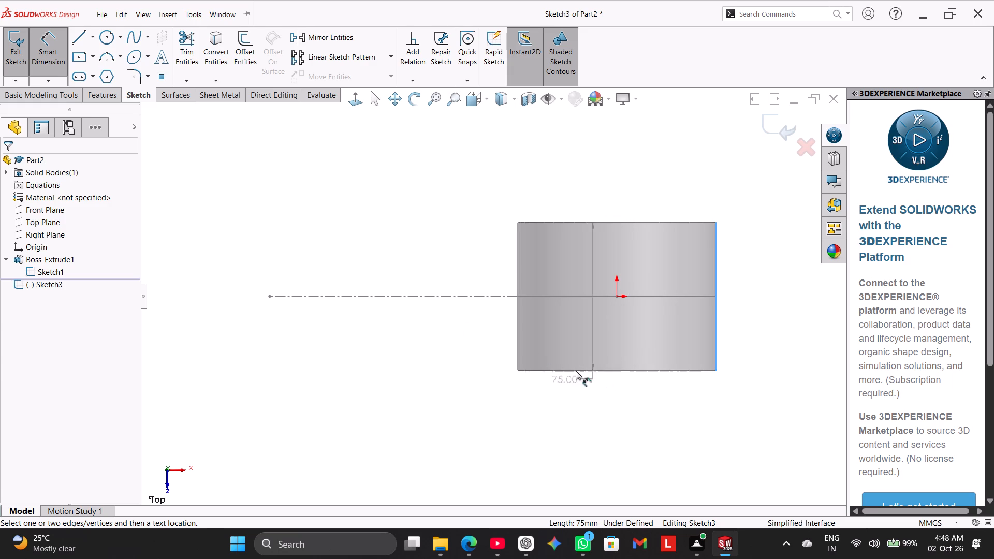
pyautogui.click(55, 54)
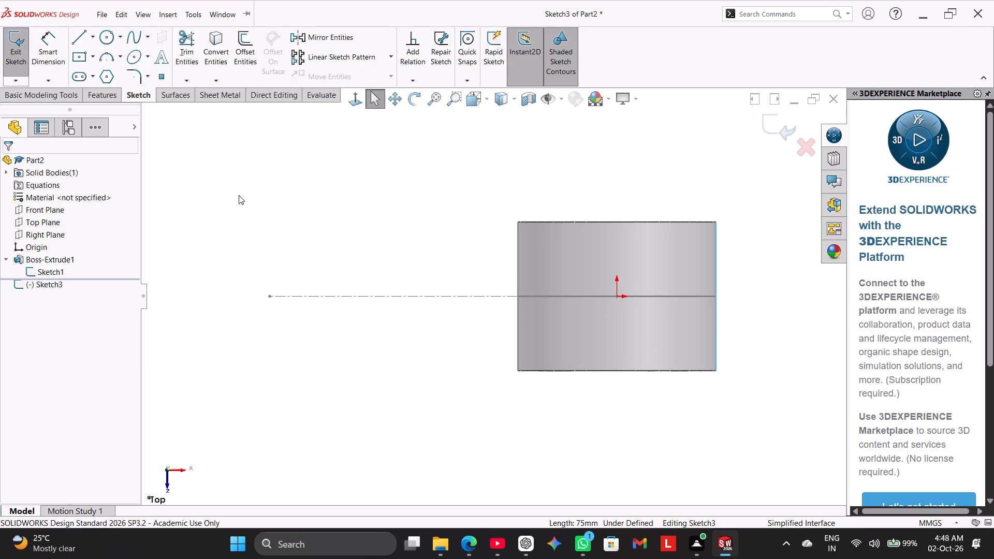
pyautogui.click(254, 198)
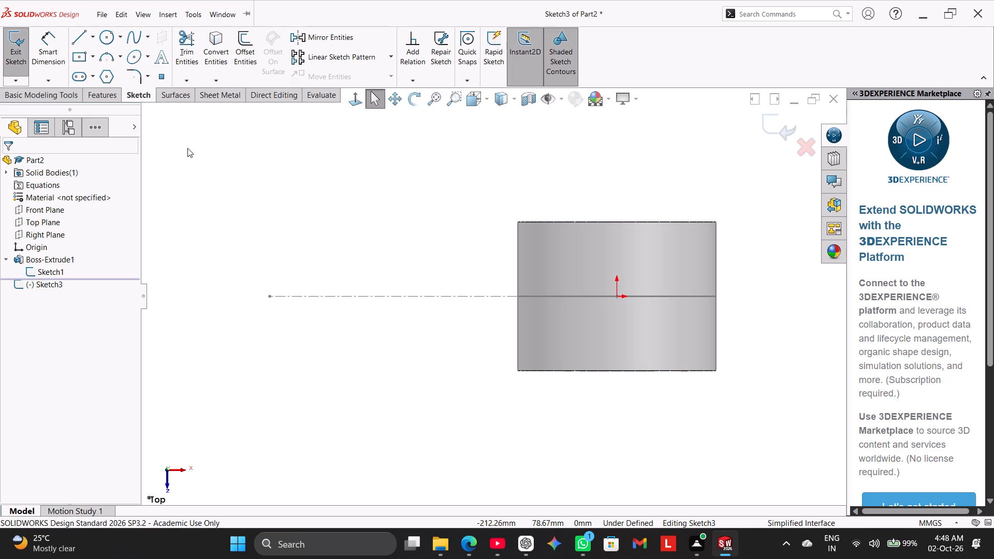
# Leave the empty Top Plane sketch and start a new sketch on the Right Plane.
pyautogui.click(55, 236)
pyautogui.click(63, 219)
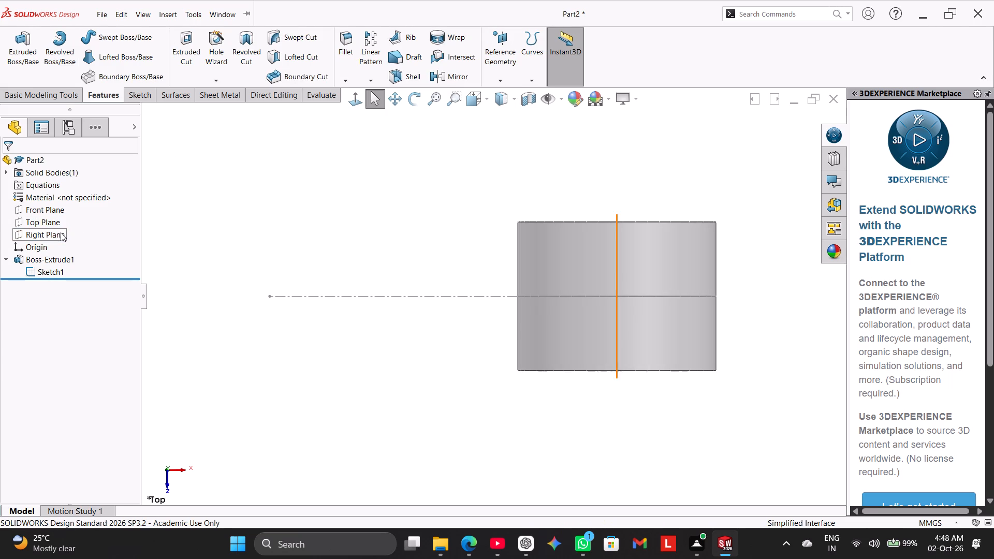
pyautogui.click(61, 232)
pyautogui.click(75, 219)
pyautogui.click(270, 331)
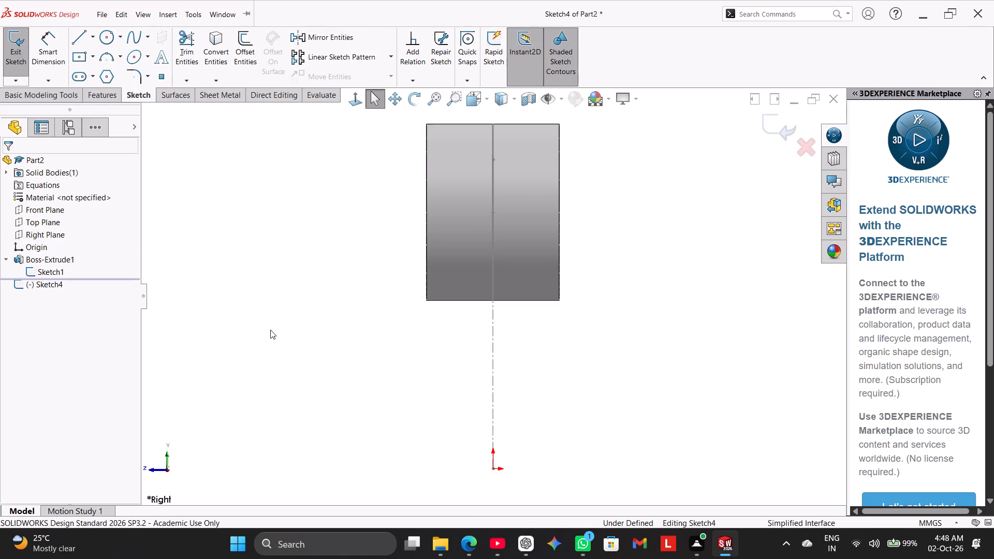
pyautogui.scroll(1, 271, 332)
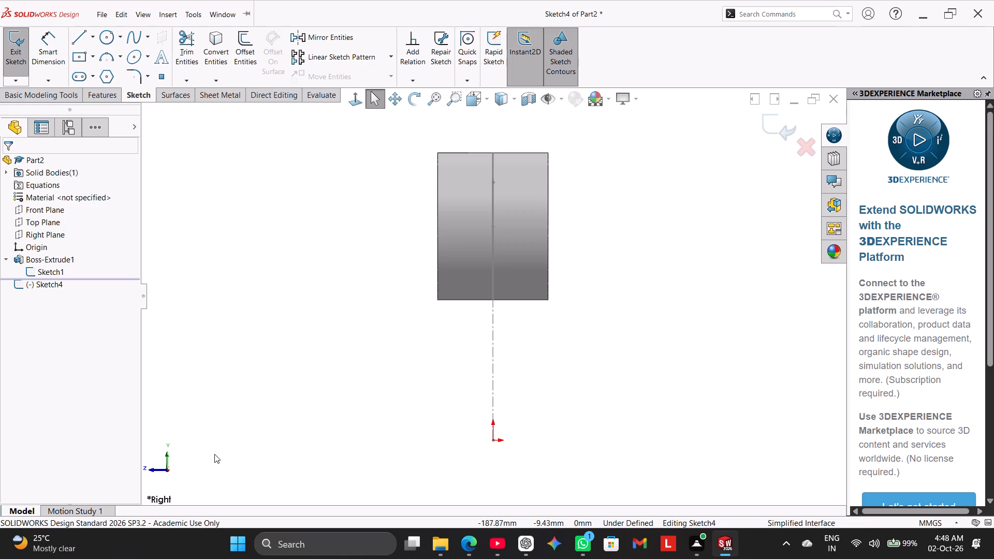
# Leave the empty Right Plane sketch and start a new sketch on the Top Plane.
pyautogui.click(56, 226)
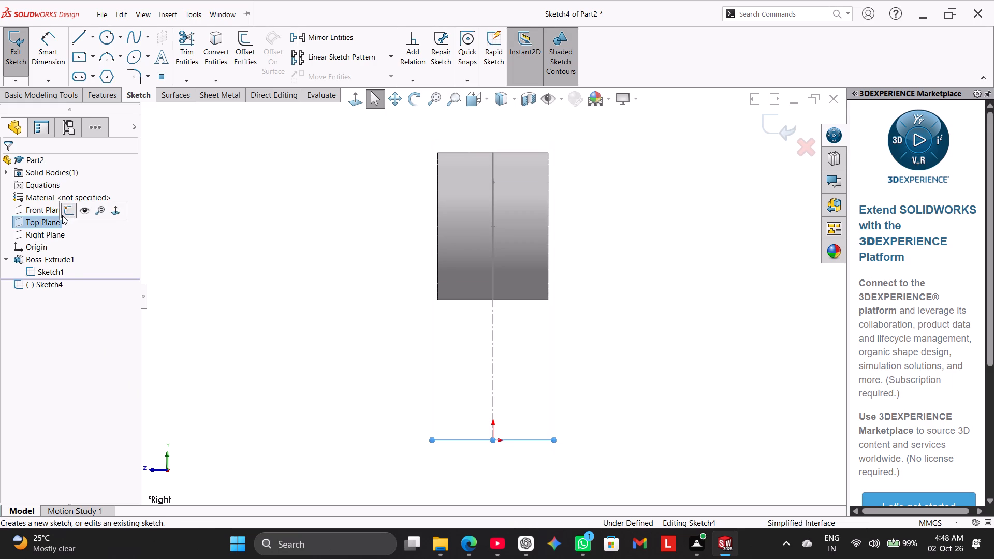
pyautogui.click(66, 210)
pyautogui.click(59, 218)
pyautogui.click(74, 203)
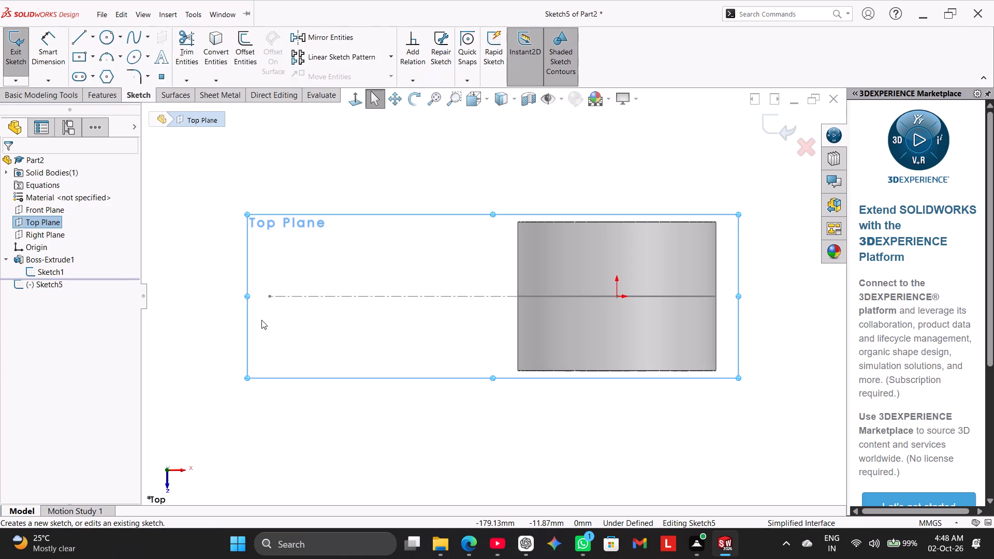
pyautogui.click(277, 416)
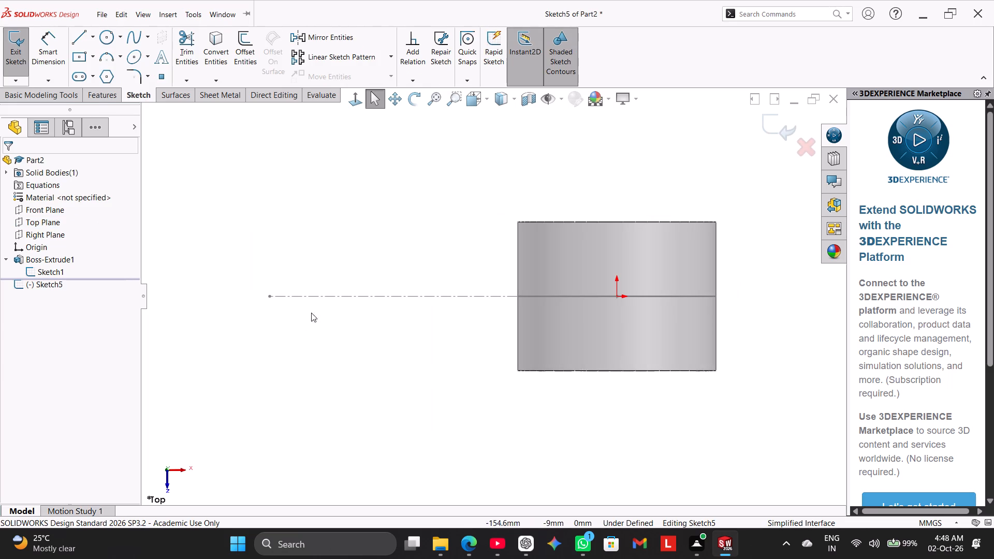
# Open the ring's profile sketch from its horizontal centerline, examine its dimensions and close it.
pyautogui.doubleClick(316, 298)
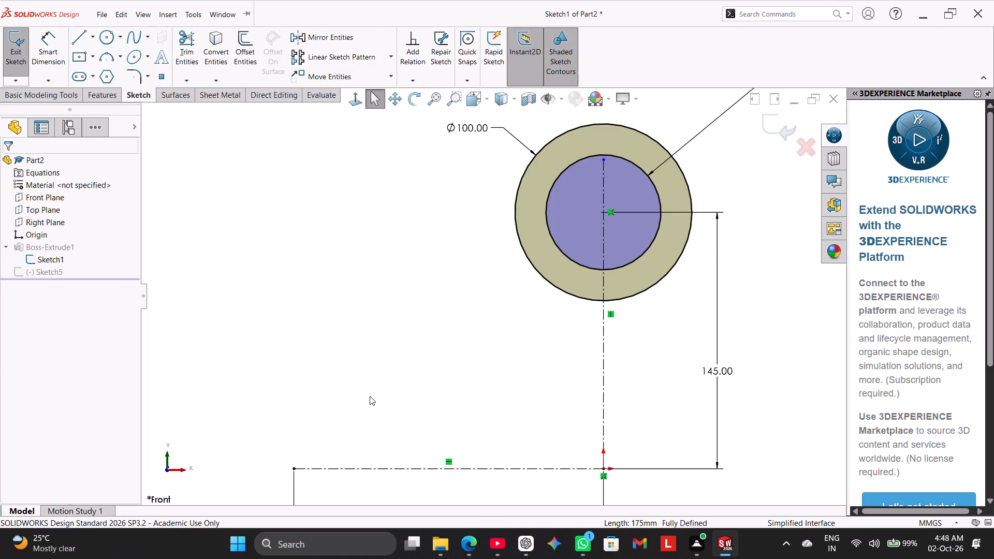
pyautogui.scroll(3, 371, 396)
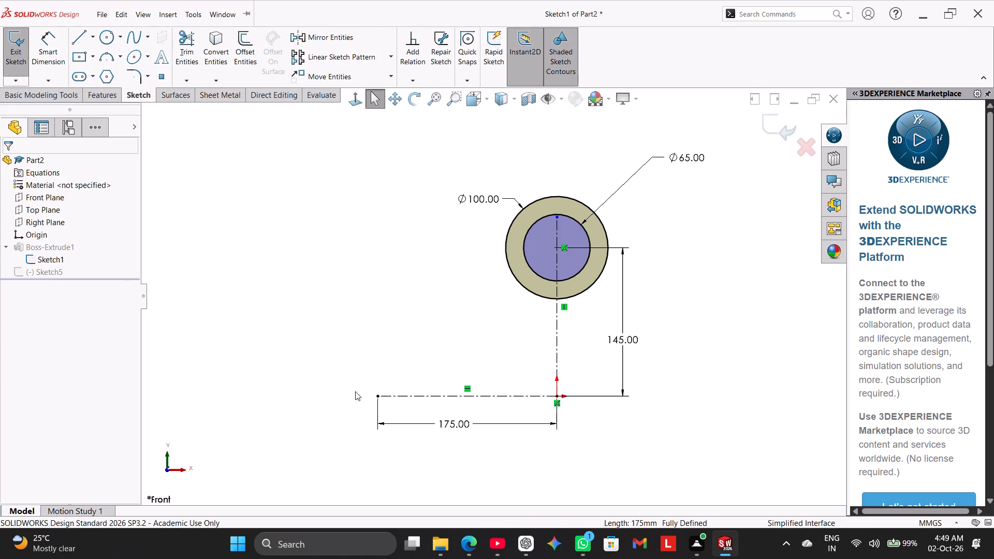
pyautogui.click(39, 213)
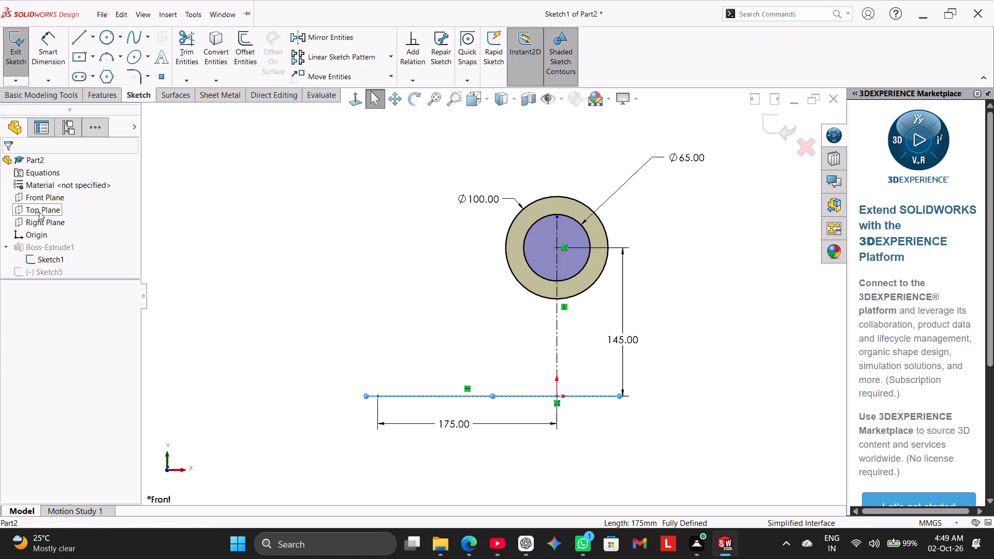
pyautogui.click(48, 198)
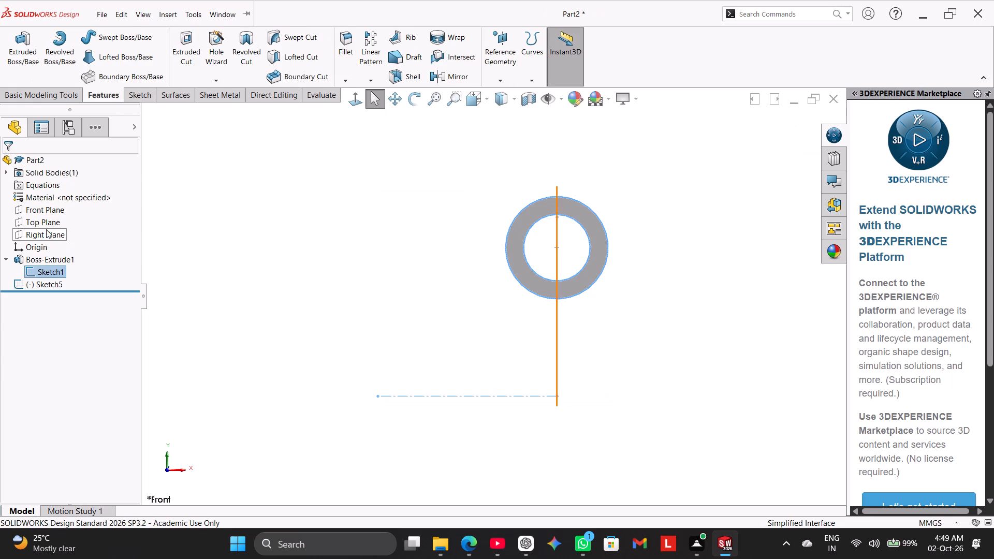
# Start another Top Plane sketch and draw a circle of about 35.7 mm radius centred on the horizontal centerline's free end.
pyautogui.click(45, 224)
pyautogui.click(53, 212)
pyautogui.click(241, 385)
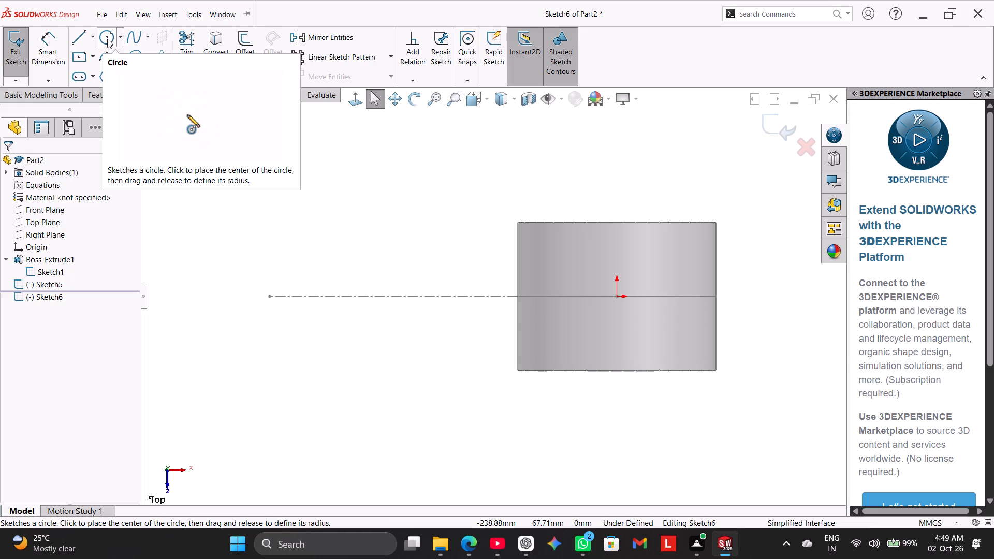
pyautogui.click(107, 39)
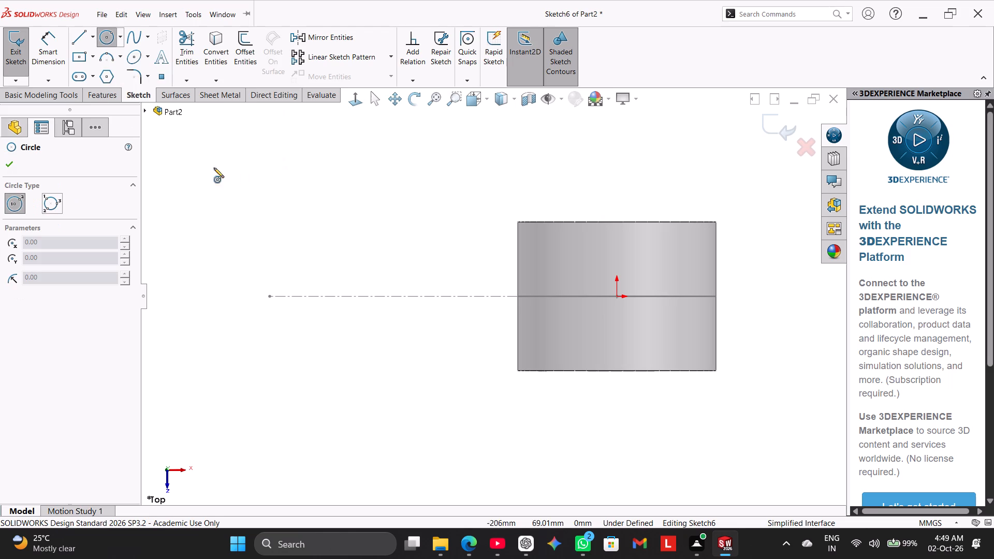
pyautogui.click(269, 297)
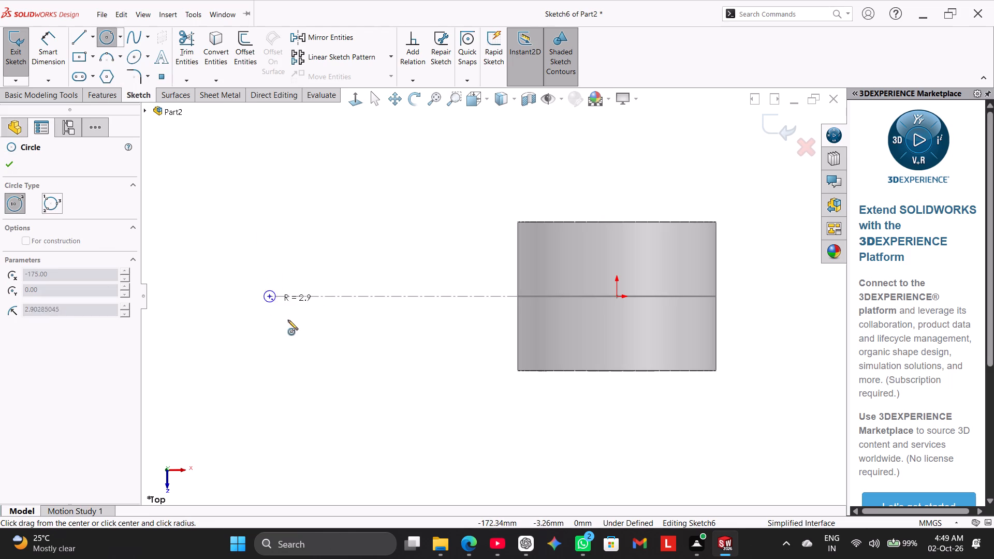
pyautogui.click(285, 365)
pyautogui.rightClick(372, 159)
pyautogui.click(389, 172)
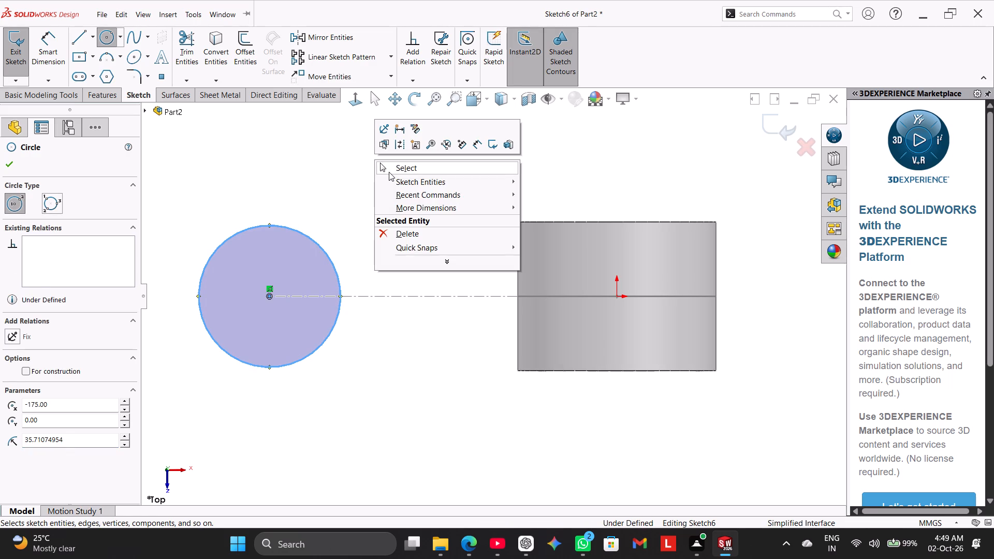
# Dimension the new circle's diameter as 75 mm.
pyautogui.click(56, 43)
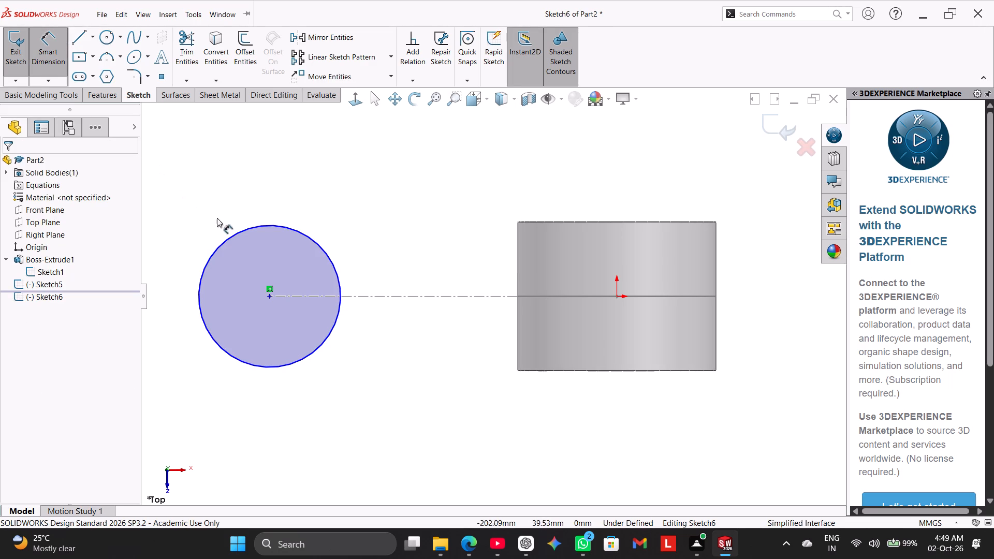
pyautogui.click(236, 232)
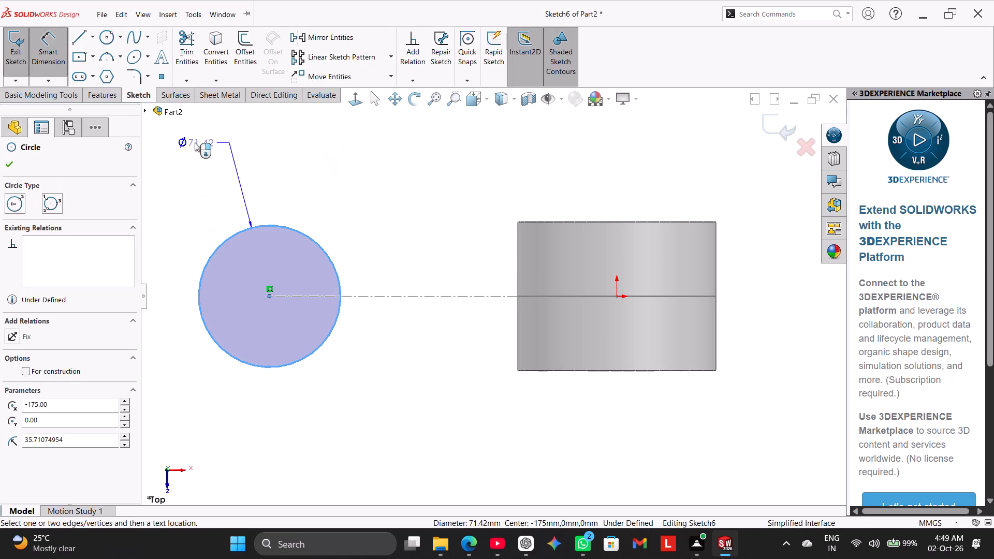
pyautogui.click(174, 146)
pyautogui.write('75')
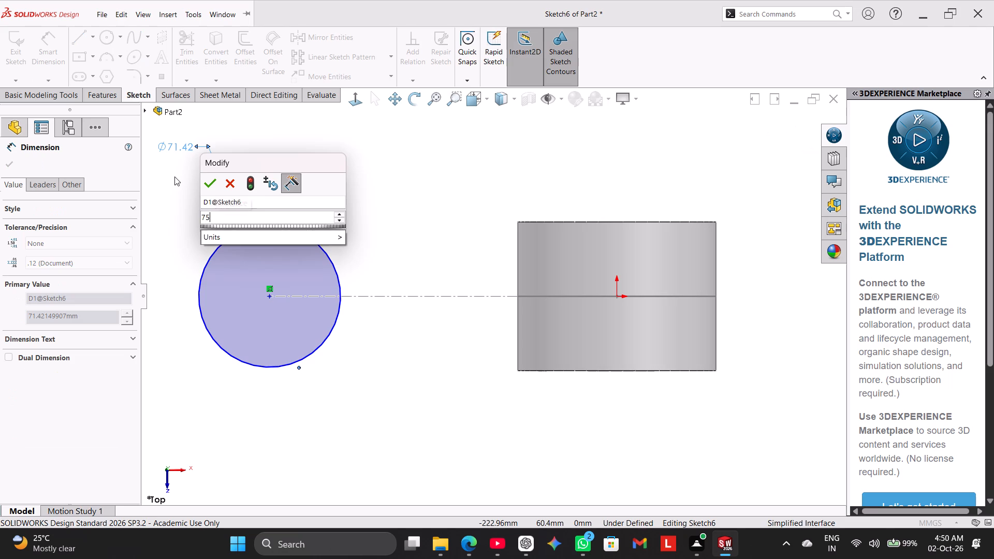
pyautogui.press('Return')
pyautogui.rightClick(374, 394)
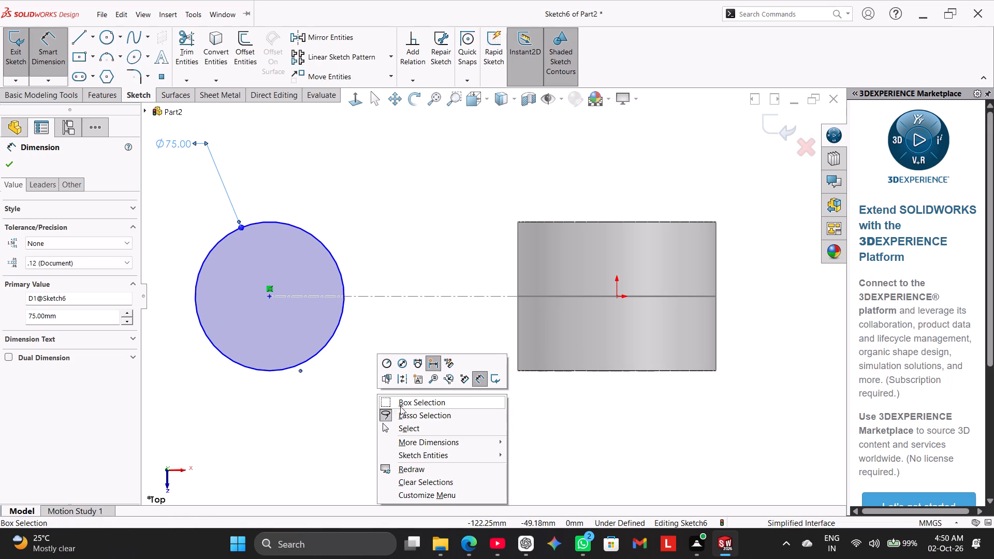
pyautogui.click(414, 429)
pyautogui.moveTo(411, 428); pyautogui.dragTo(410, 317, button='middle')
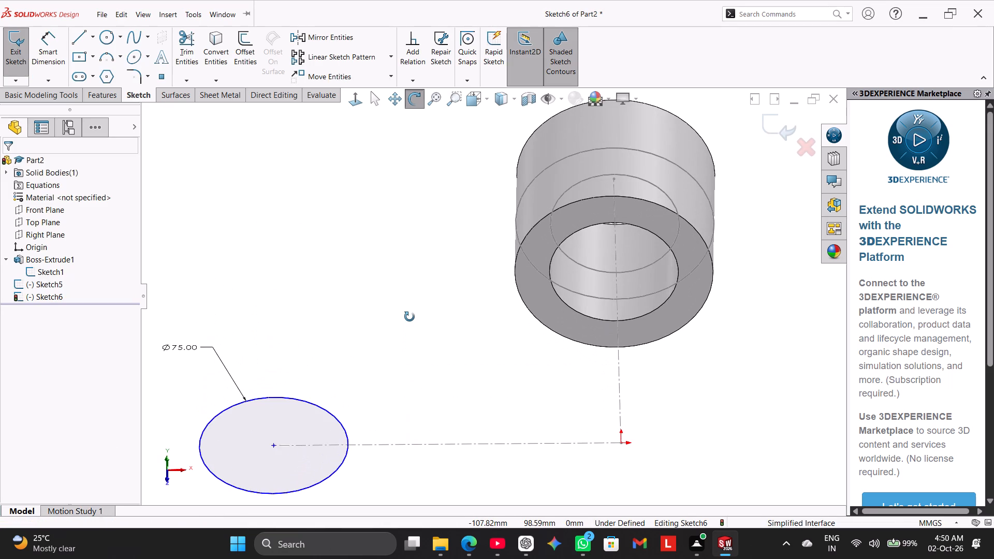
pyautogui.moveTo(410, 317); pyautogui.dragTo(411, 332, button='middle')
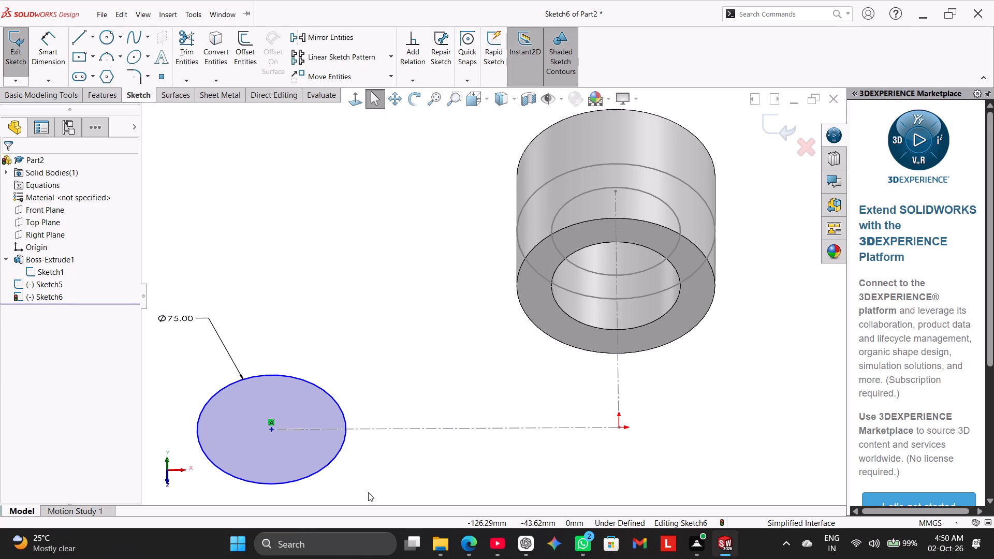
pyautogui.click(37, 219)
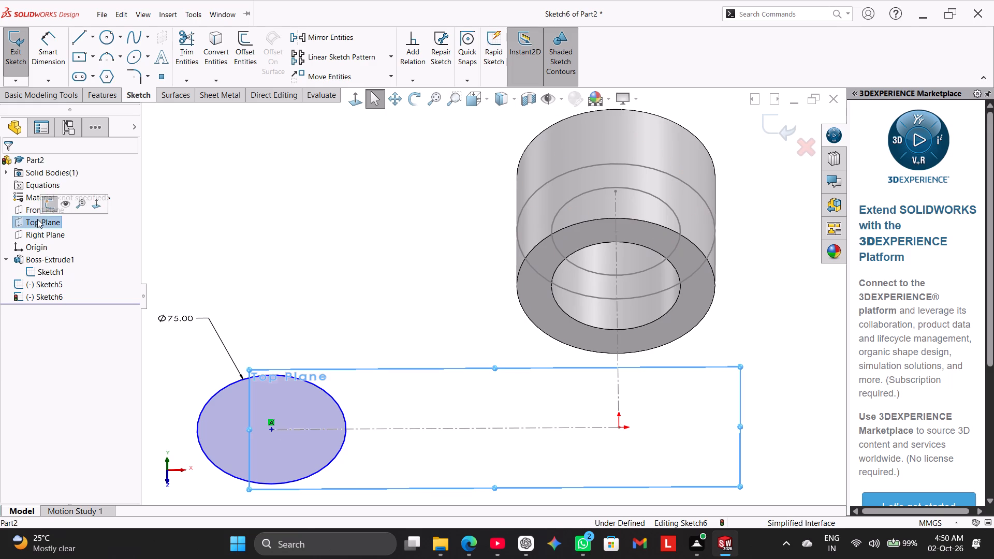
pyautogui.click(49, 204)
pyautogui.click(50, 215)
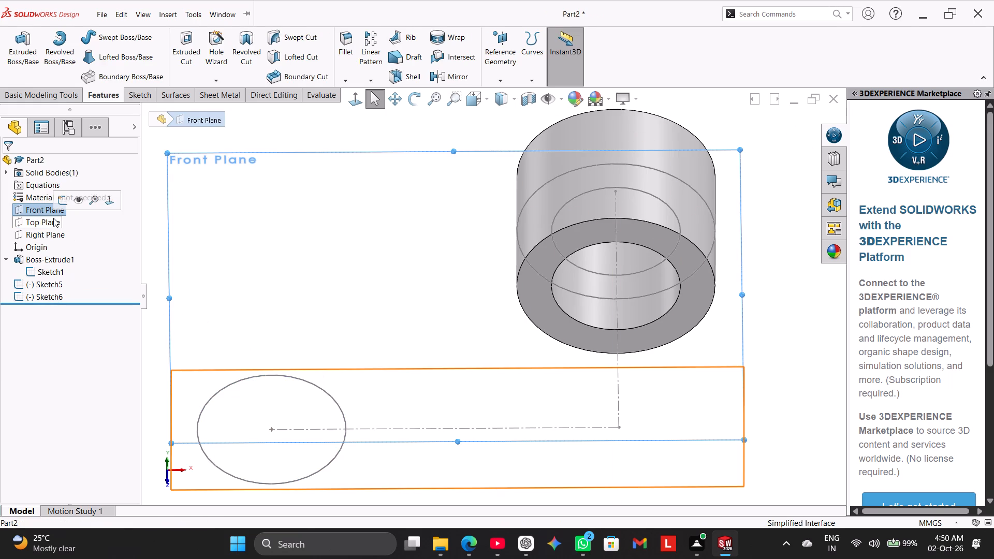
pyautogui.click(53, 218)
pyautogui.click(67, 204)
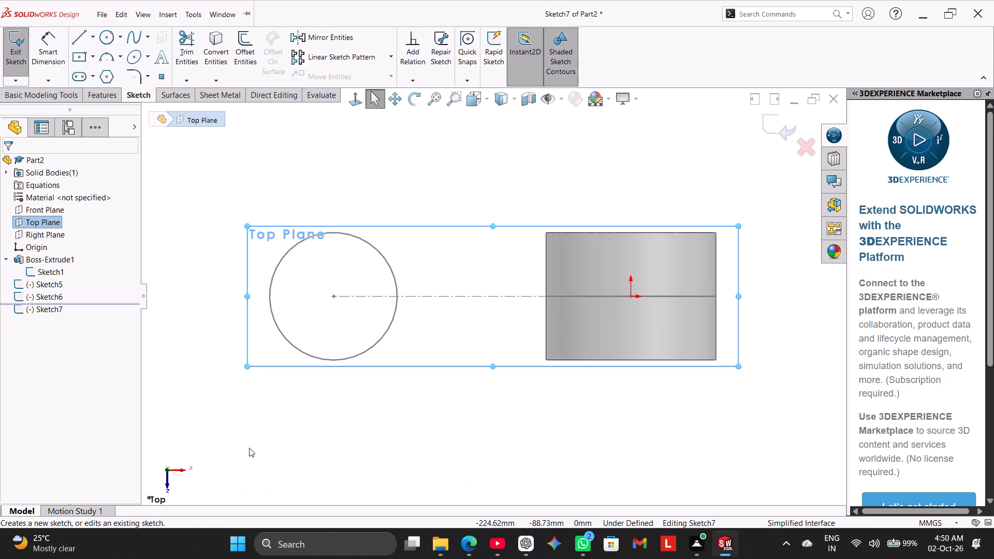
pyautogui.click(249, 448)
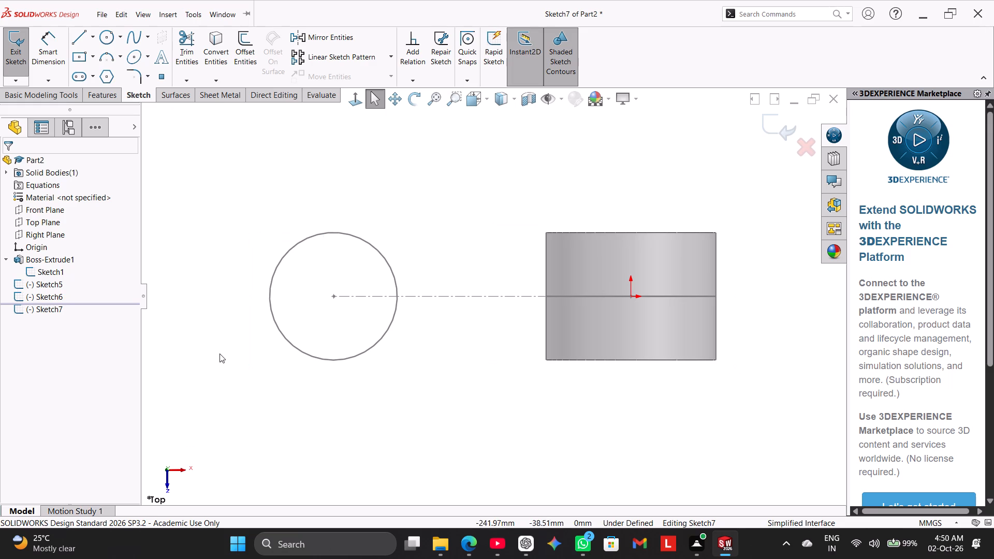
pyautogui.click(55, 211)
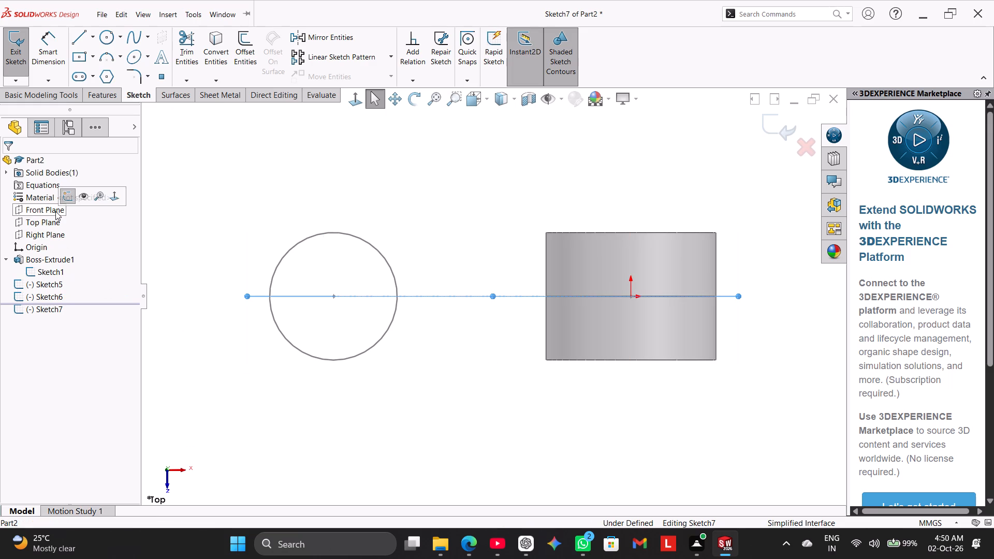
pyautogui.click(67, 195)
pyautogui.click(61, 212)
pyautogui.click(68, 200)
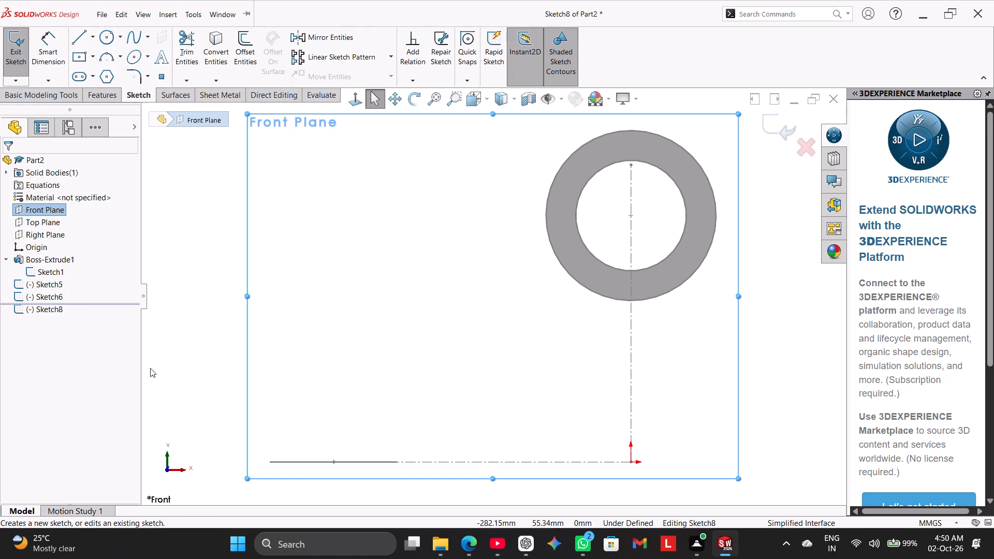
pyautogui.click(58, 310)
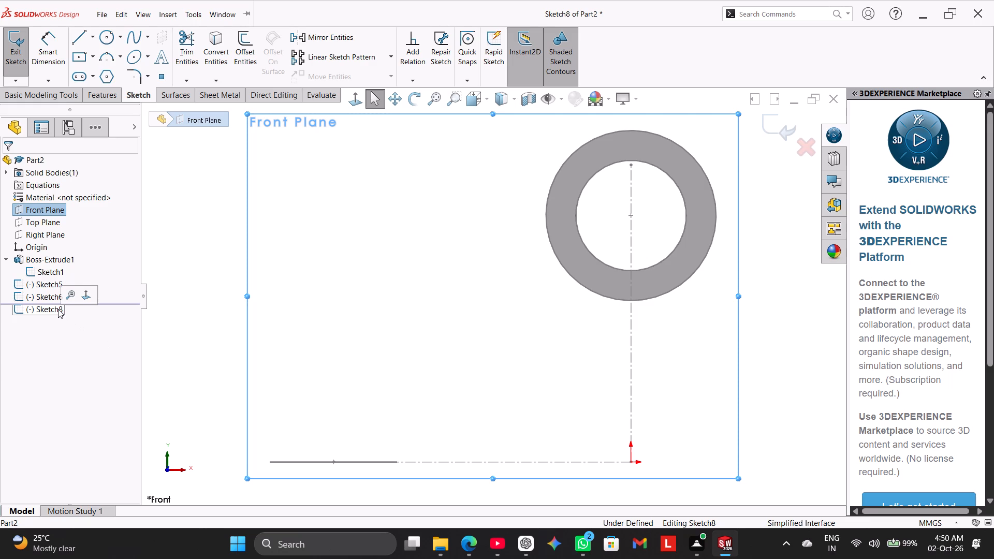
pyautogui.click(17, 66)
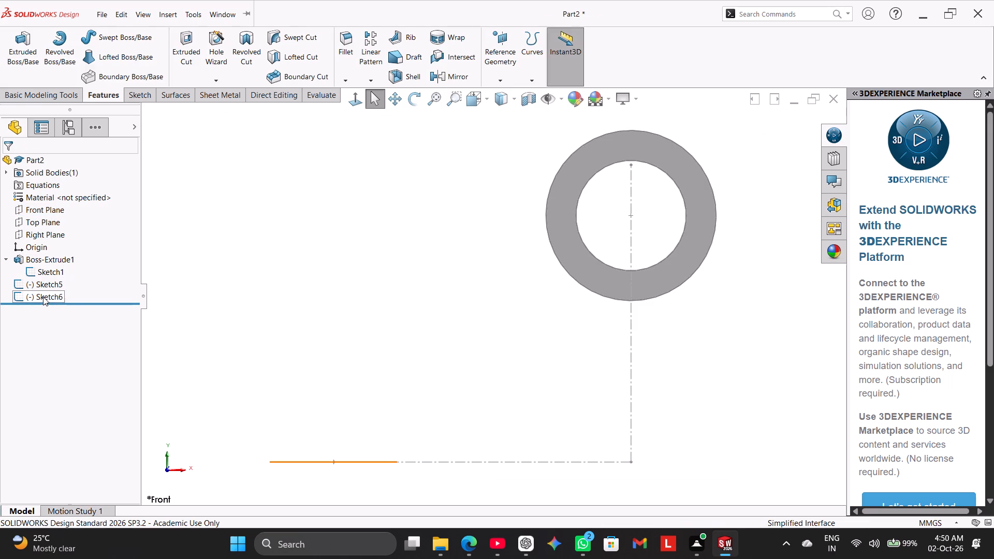
# Open the 75 mm circle sketch and the earlier empty Top Plane sketch in turn to examine what each contains.
pyautogui.rightClick(43, 298)
pyautogui.click(54, 268)
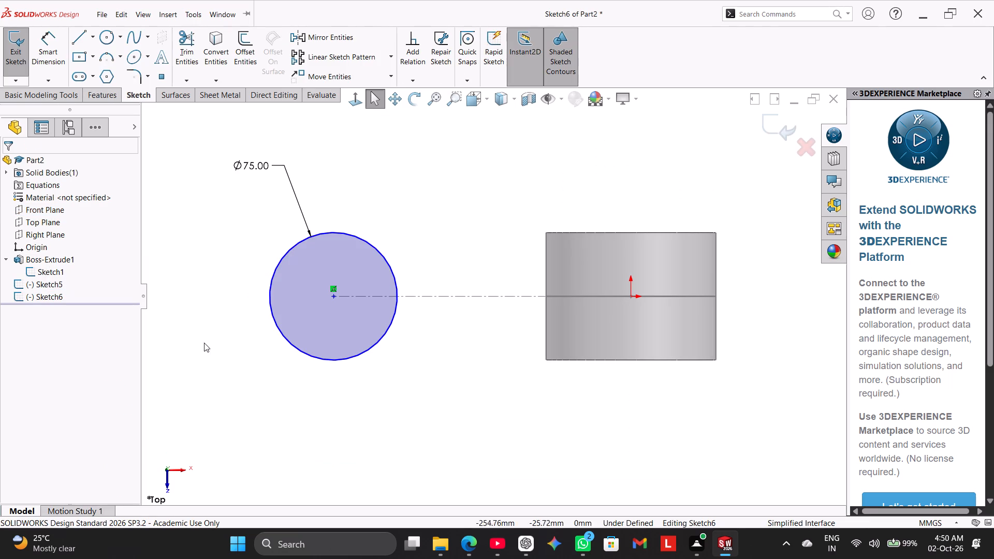
pyautogui.click(193, 383)
pyautogui.rightClick(52, 287)
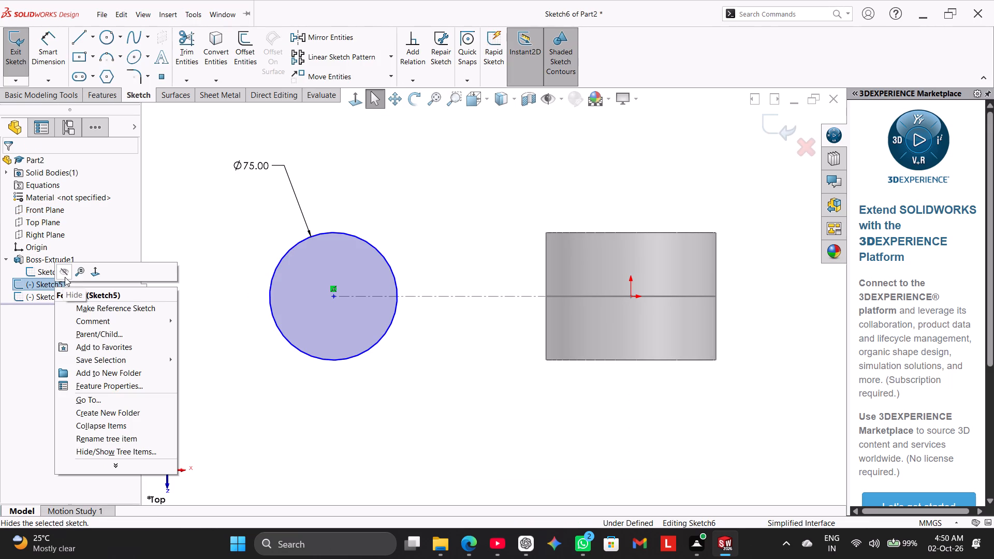
pyautogui.click(22, 62)
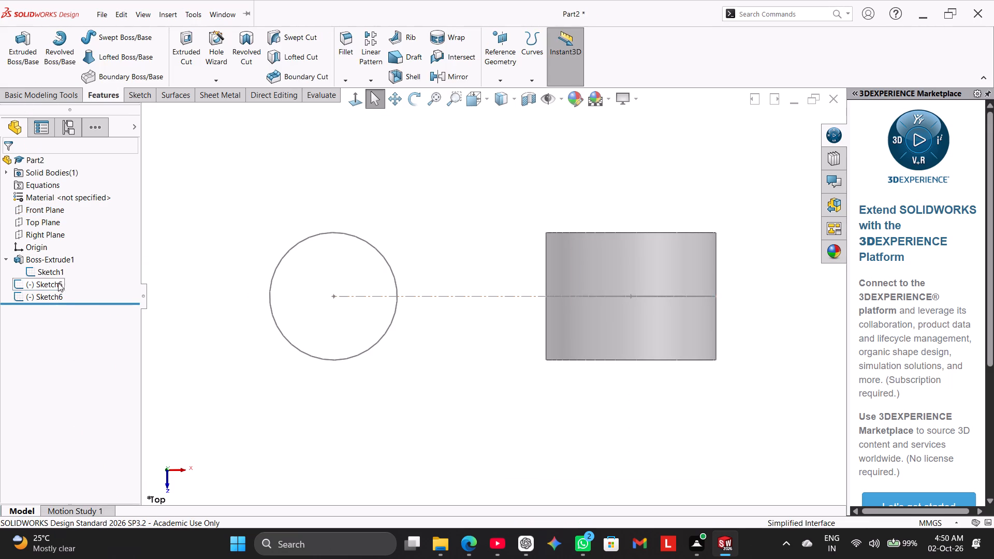
pyautogui.rightClick(57, 286)
pyautogui.click(74, 252)
pyautogui.click(216, 378)
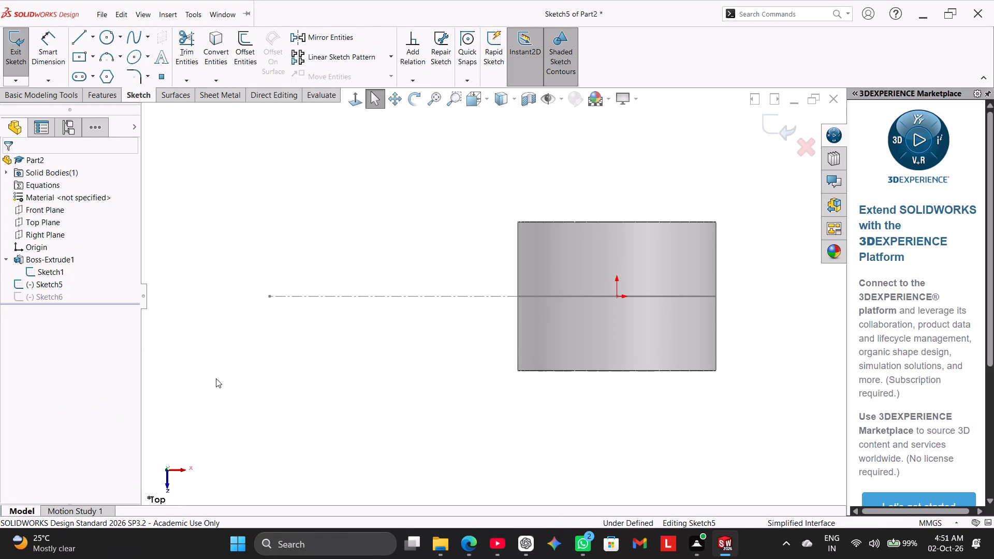
pyautogui.moveTo(221, 354); pyautogui.dragTo(246, 449, button='middle')
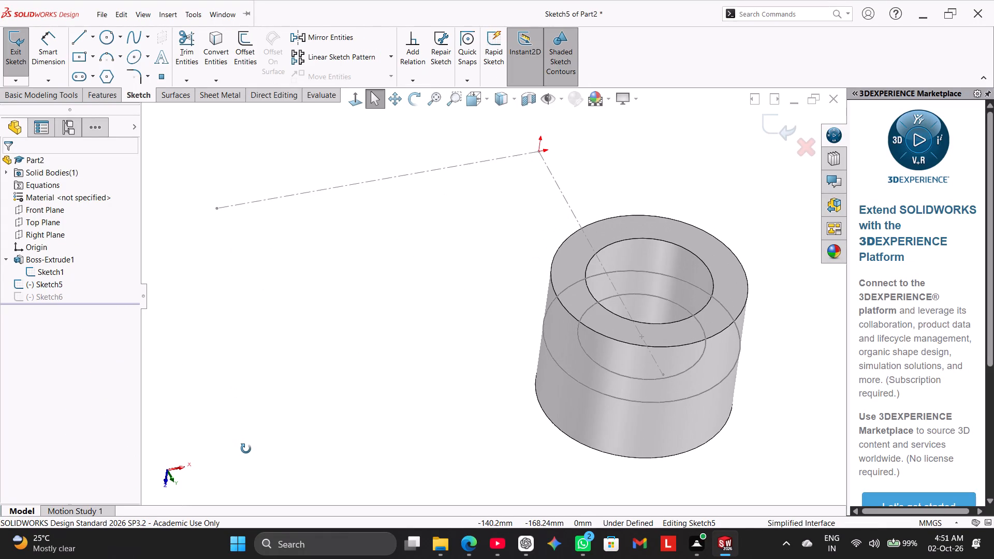
pyautogui.moveTo(246, 449); pyautogui.dragTo(238, 330, button='middle')
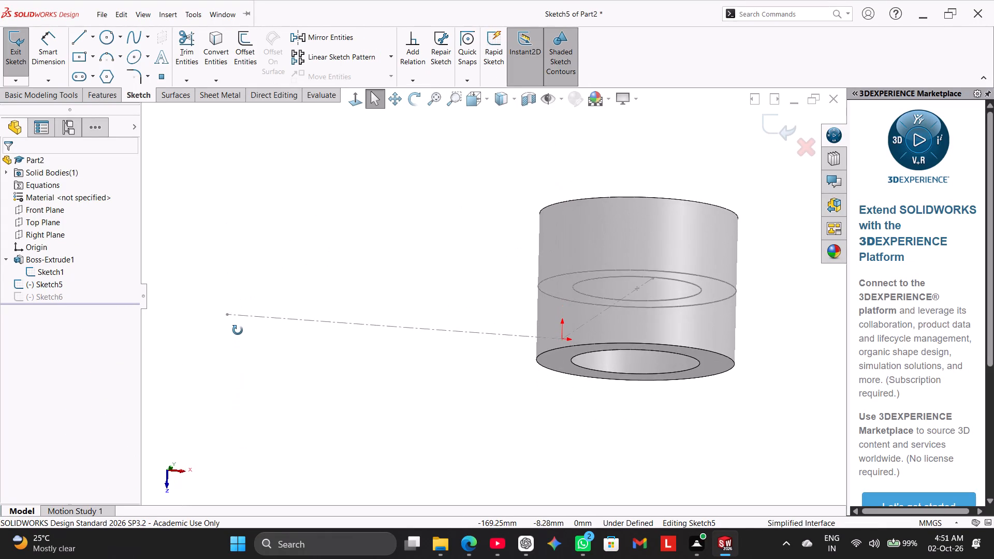
pyautogui.moveTo(238, 330); pyautogui.dragTo(248, 272, button='middle')
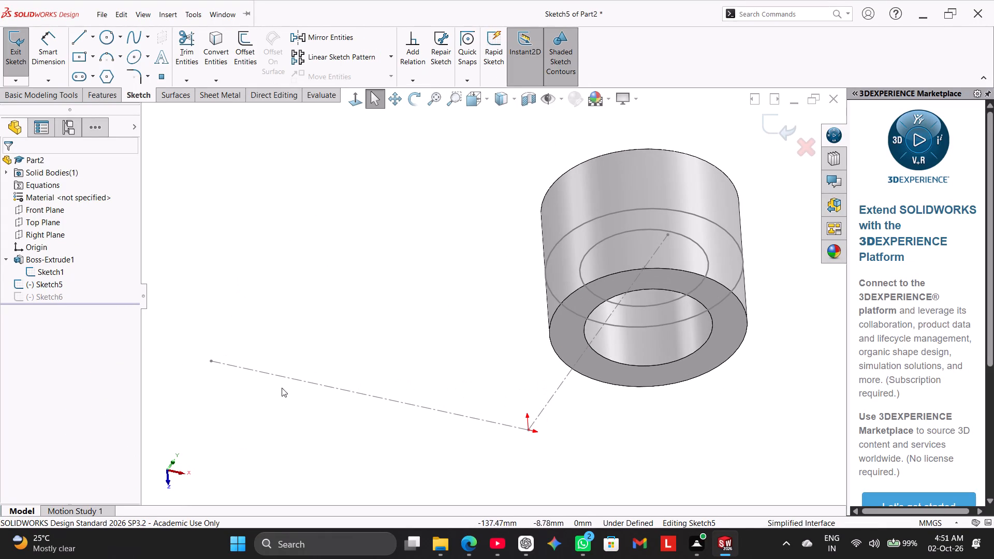
# Open the ring's profile sketch from the horizontal centerline, check its full dimension layout and exit it.
pyautogui.doubleClick(287, 377)
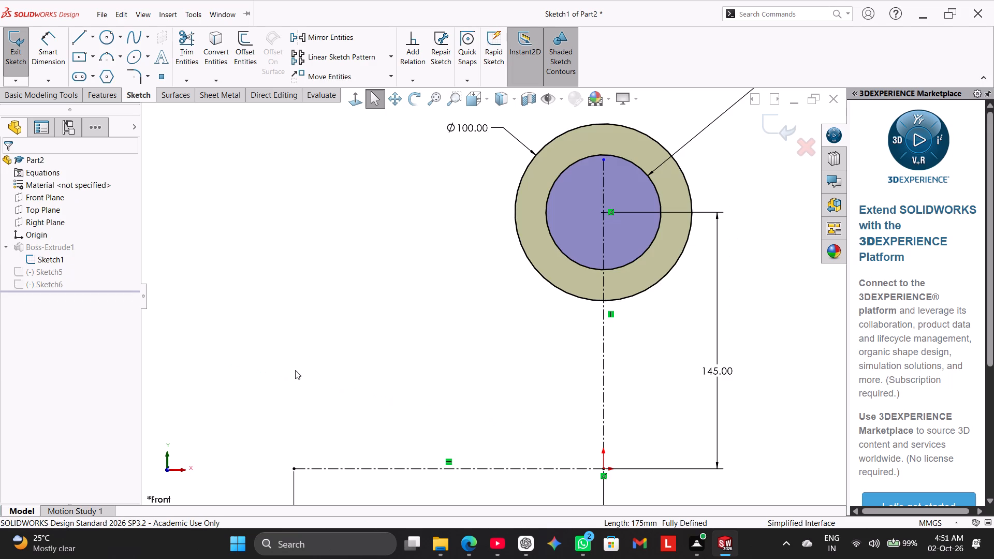
pyautogui.click(295, 370)
pyautogui.scroll(2, 319, 402)
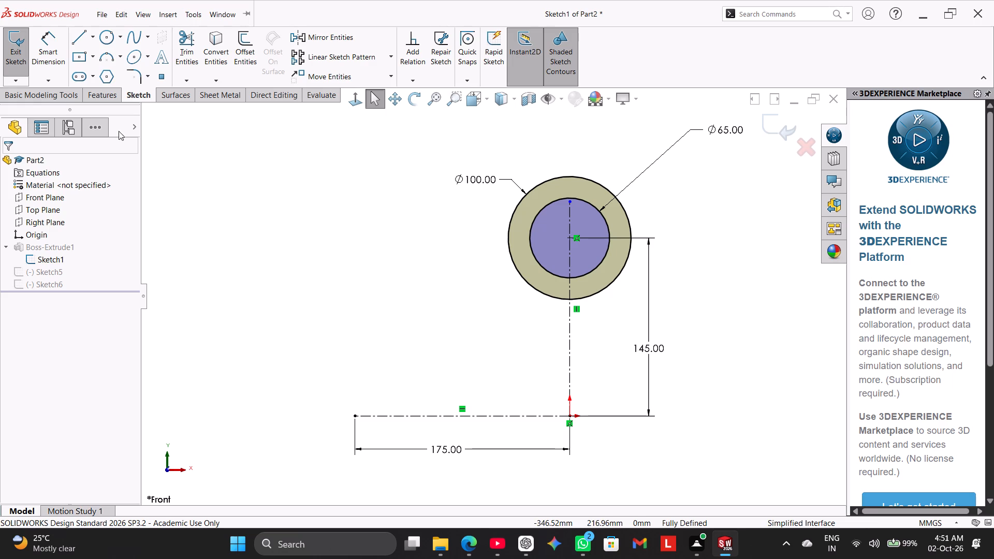
pyautogui.click(9, 49)
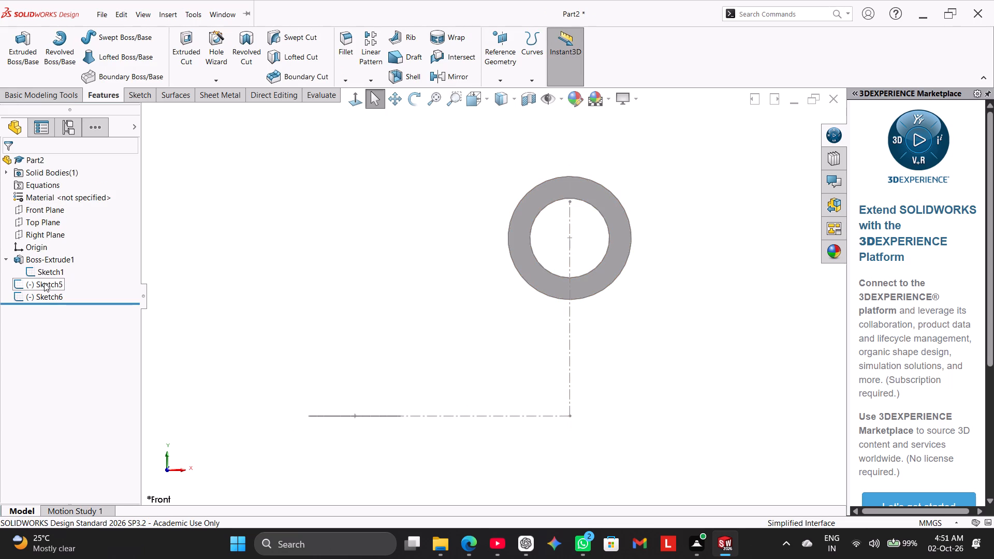
# Open the leftover empty Top Plane sketch and exit it without adding geometry, so it is discarded.
pyautogui.click(44, 283)
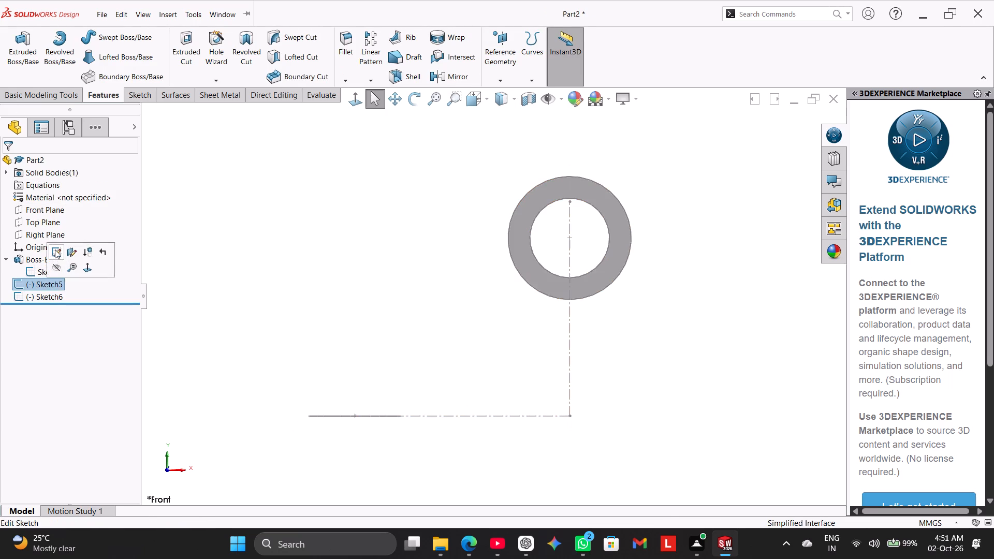
pyautogui.click(55, 249)
pyautogui.click(272, 236)
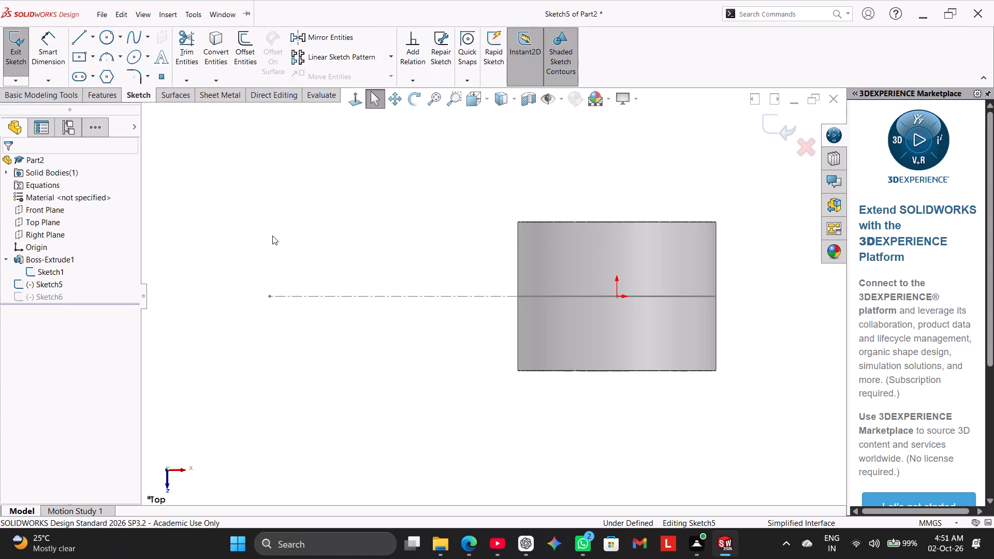
pyautogui.moveTo(299, 244); pyautogui.dragTo(331, 250, button='middle')
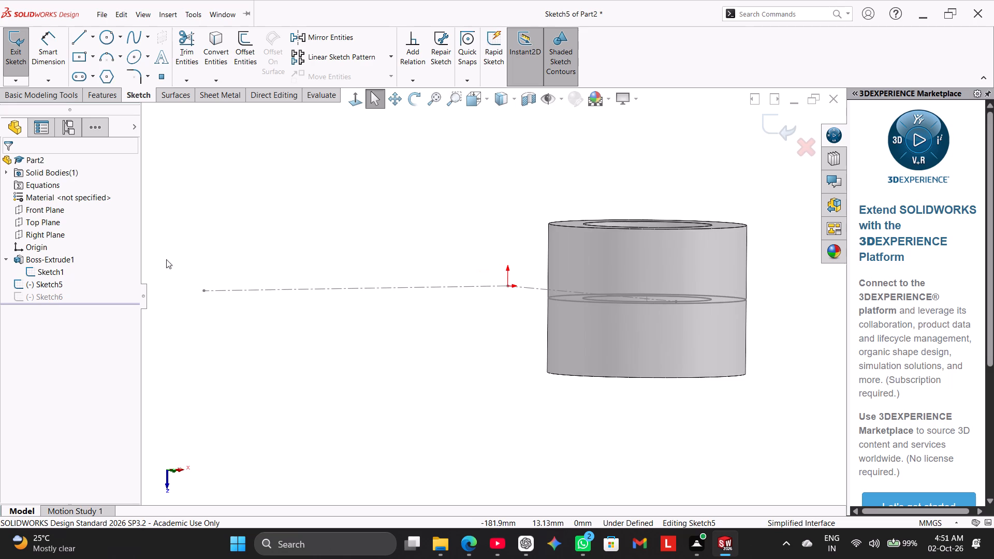
pyautogui.click(25, 61)
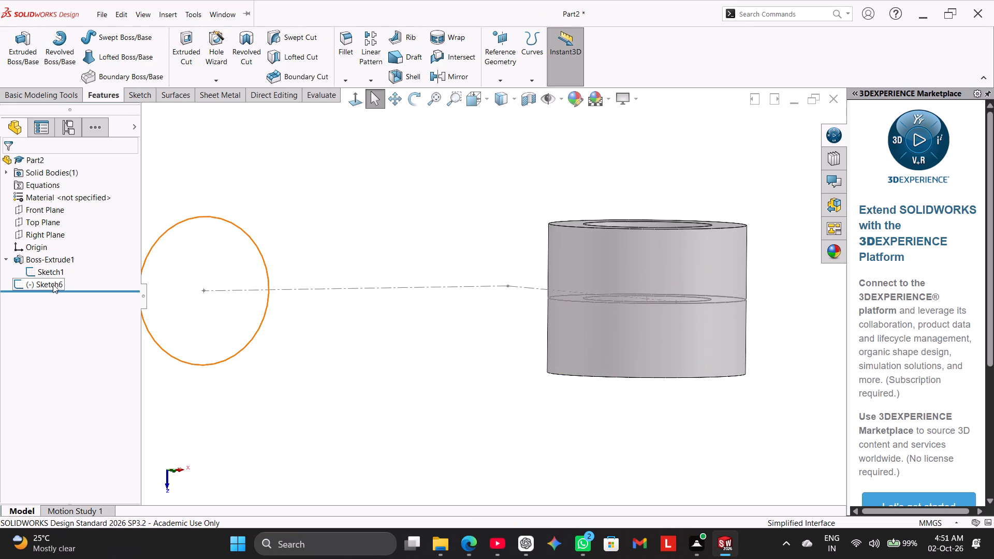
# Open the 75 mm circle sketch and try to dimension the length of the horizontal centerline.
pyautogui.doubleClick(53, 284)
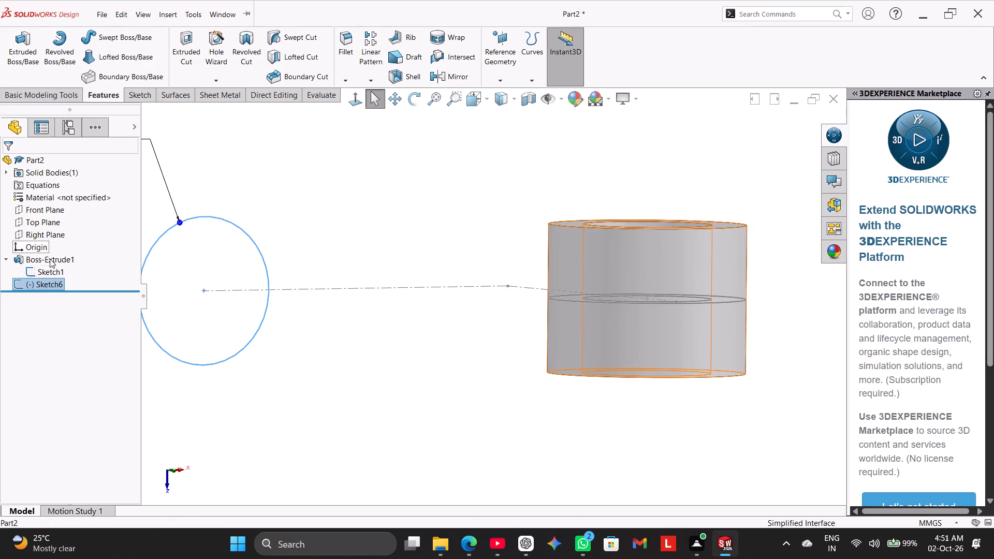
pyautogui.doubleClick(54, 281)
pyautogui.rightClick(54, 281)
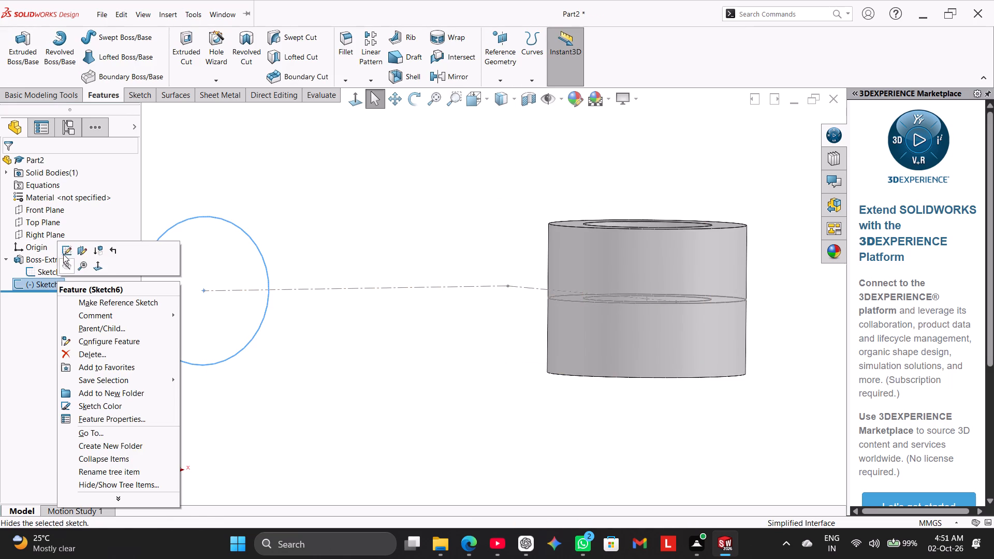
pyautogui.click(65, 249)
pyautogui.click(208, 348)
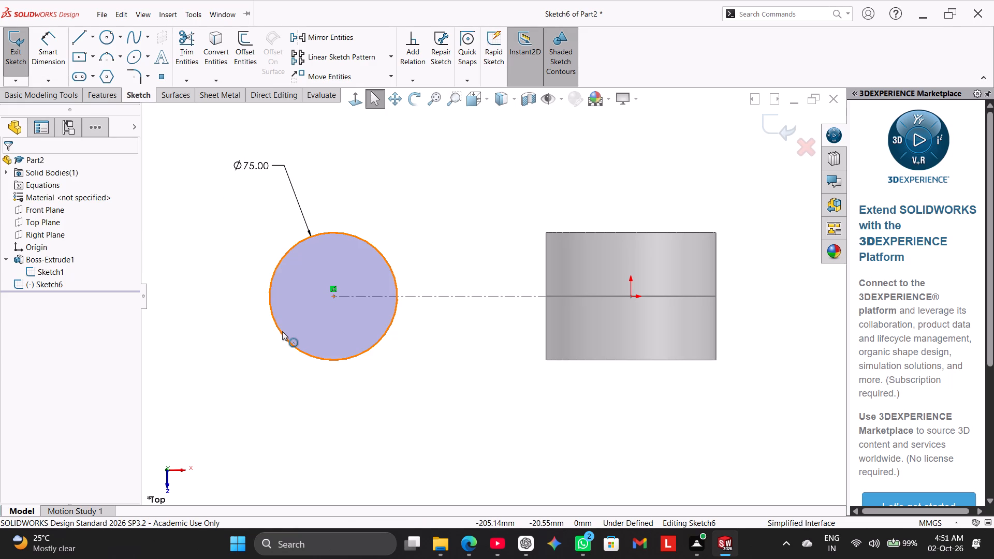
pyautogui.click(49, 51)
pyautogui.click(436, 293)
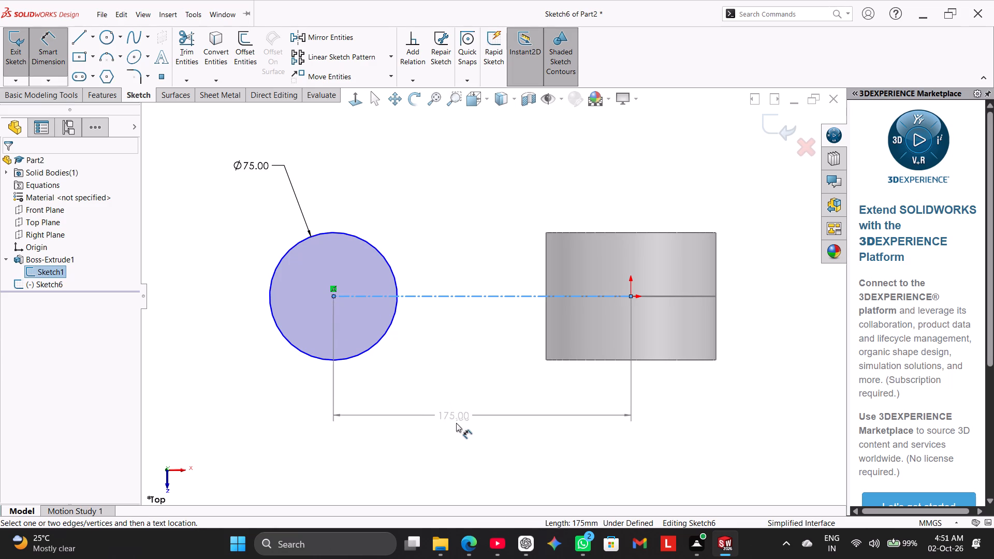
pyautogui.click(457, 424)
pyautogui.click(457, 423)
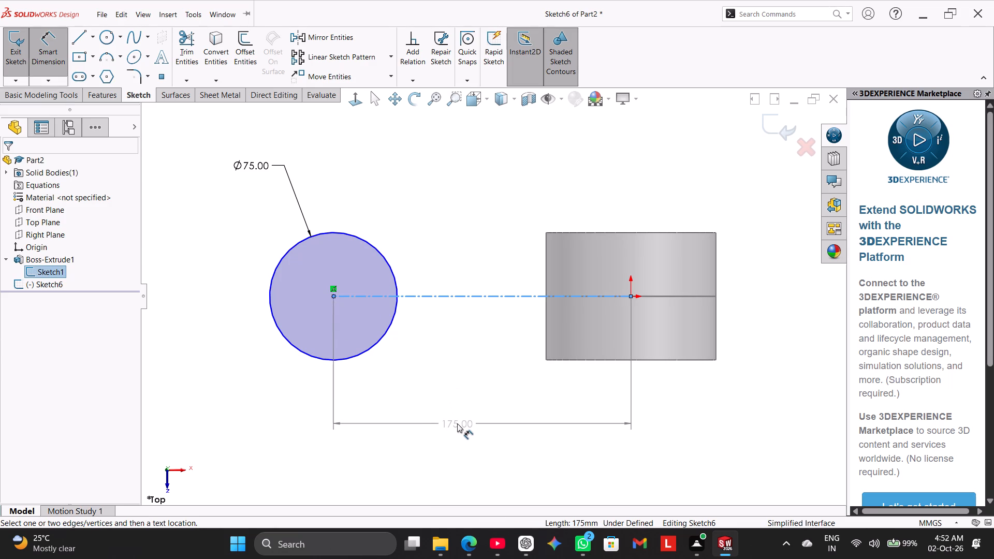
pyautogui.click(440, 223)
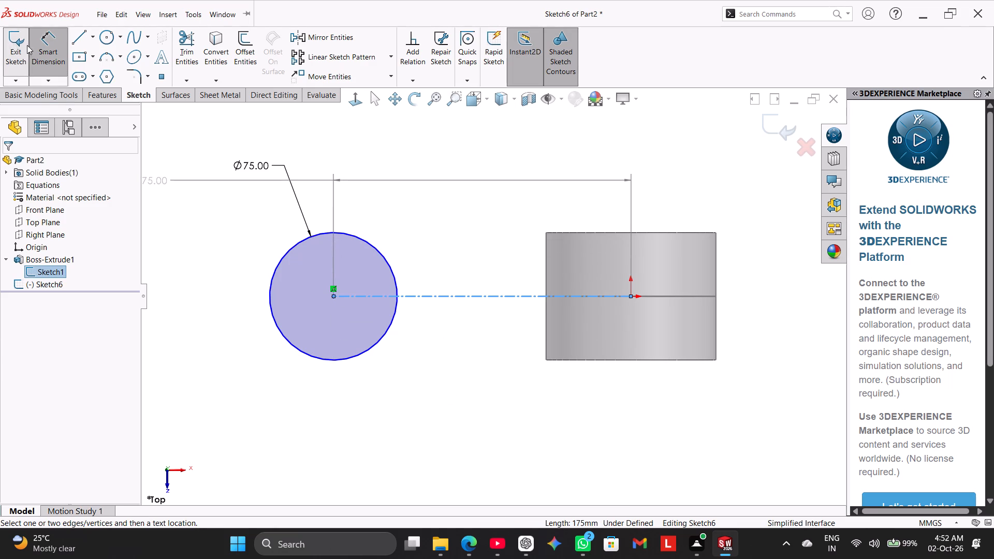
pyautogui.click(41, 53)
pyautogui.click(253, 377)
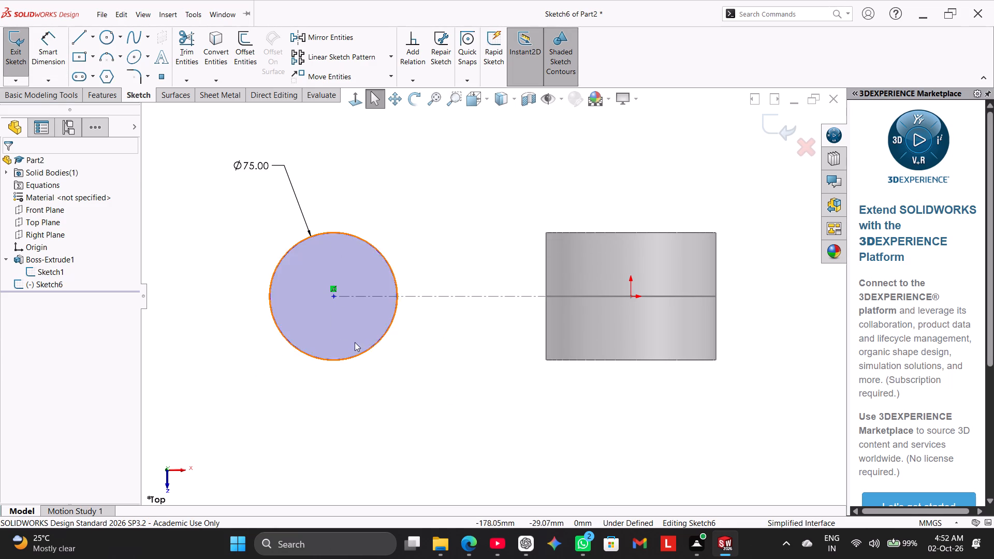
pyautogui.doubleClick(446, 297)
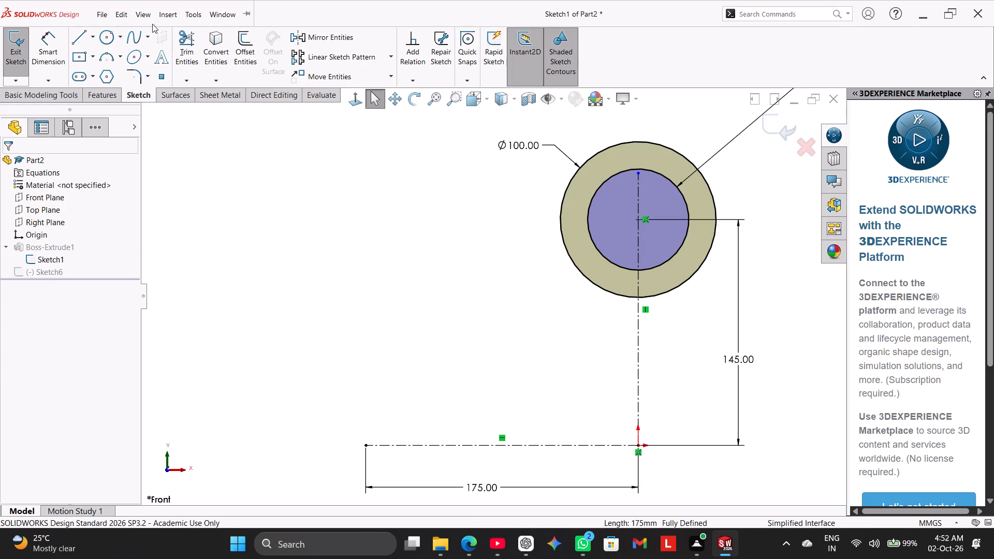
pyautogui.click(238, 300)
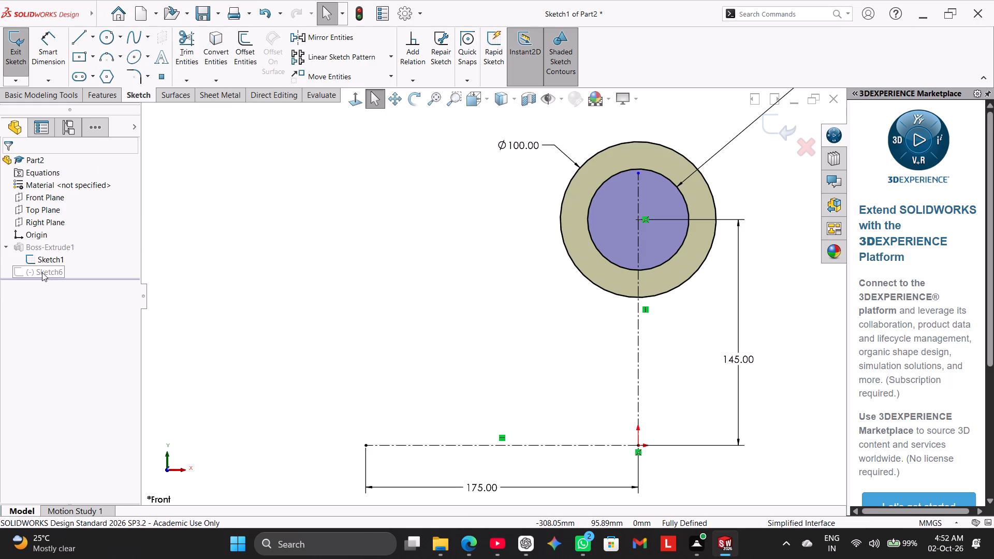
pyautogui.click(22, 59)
# Reopen the 75 mm circle sketch and dimension the circle's centre 175 mm horizontally from the origin.
pyautogui.rightClick(56, 280)
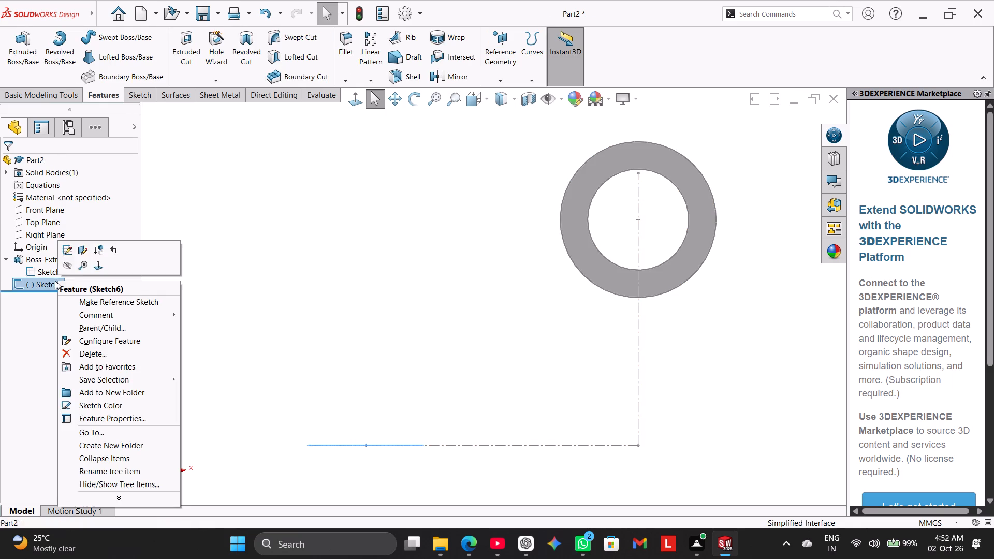
pyautogui.click(67, 248)
pyautogui.click(186, 319)
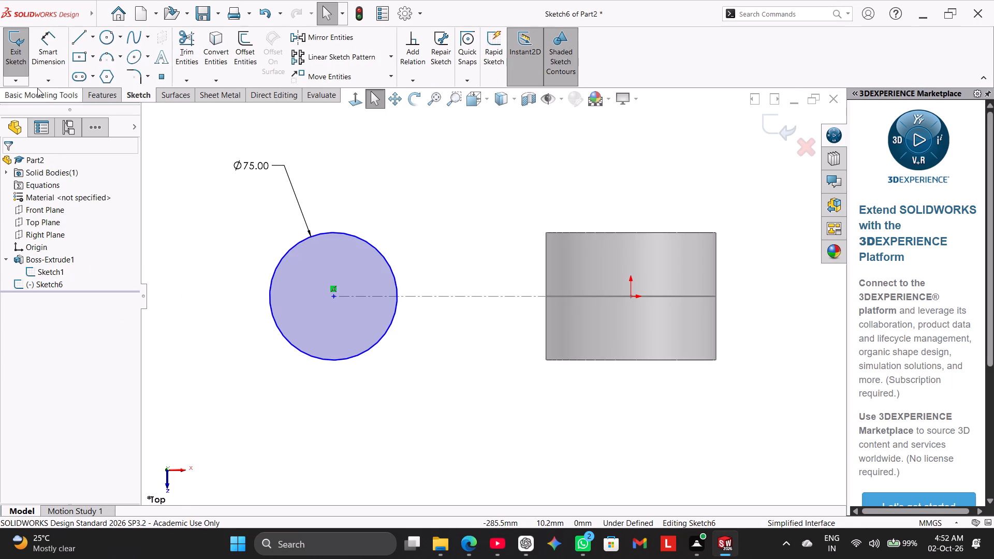
pyautogui.click(40, 53)
pyautogui.click(333, 297)
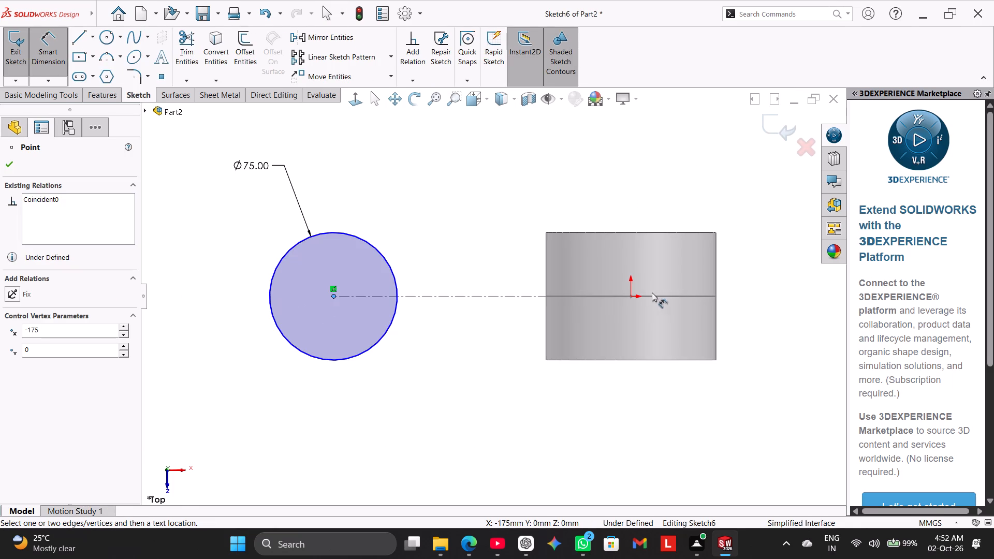
pyautogui.click(632, 297)
pyautogui.click(504, 418)
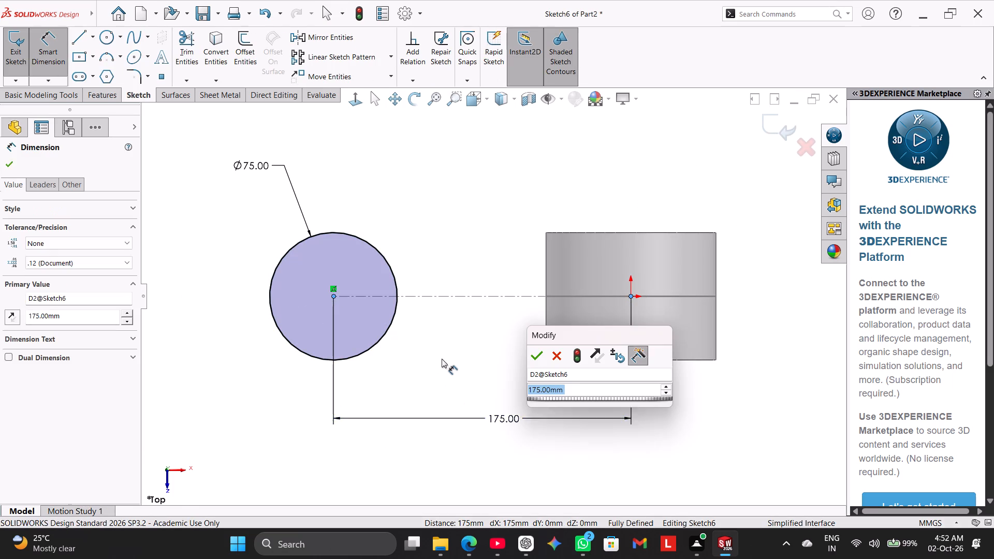
pyautogui.click(535, 356)
pyautogui.click(464, 378)
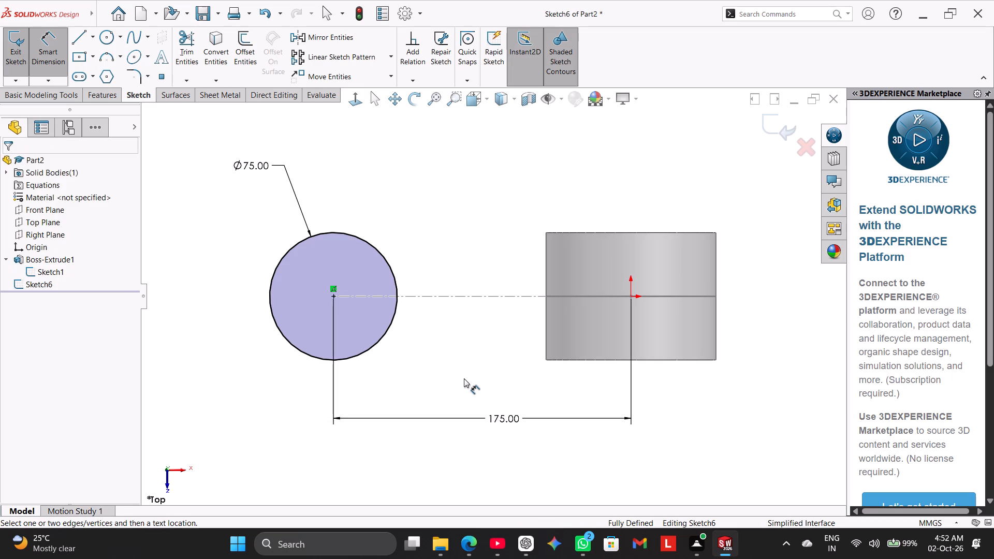
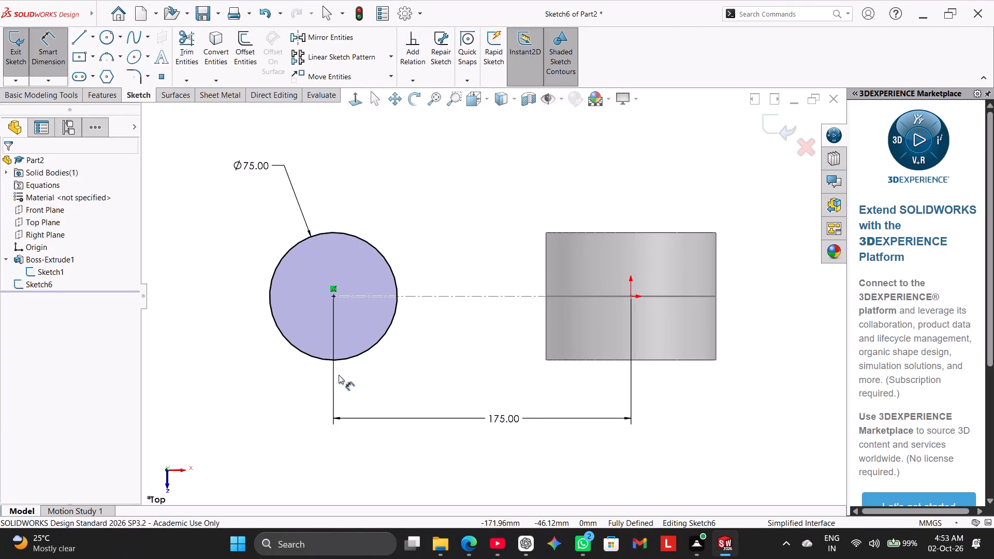
# Extrude the 75 mm circle beside the ring as a Blind boss with a depth of 15 mm.
pyautogui.click(113, 94)
pyautogui.click(11, 63)
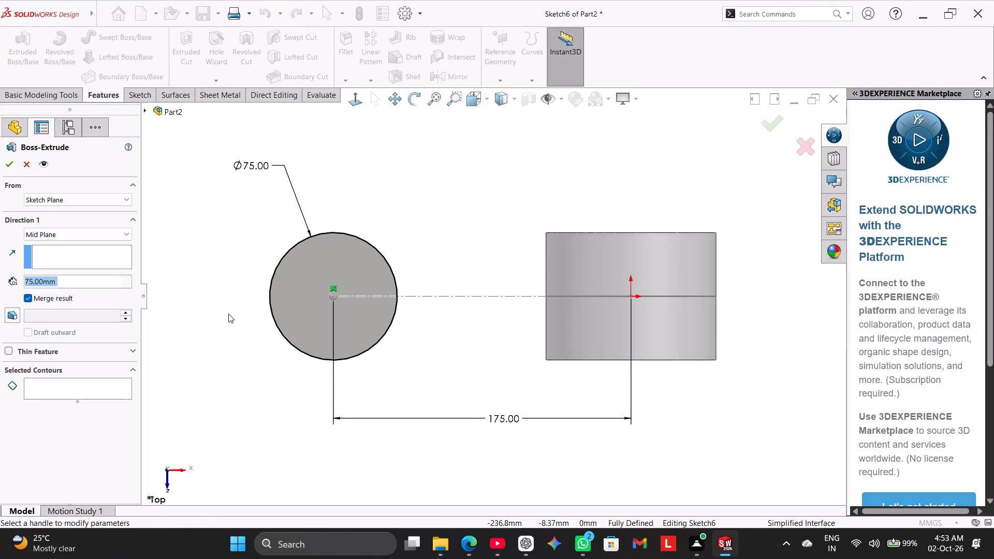
pyautogui.moveTo(231, 321); pyautogui.dragTo(244, 419, button='middle')
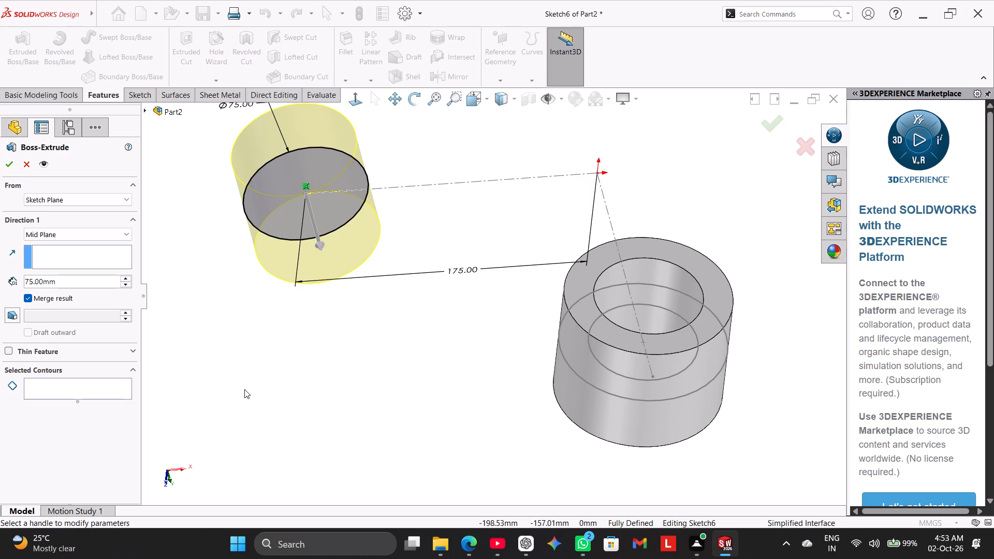
pyautogui.moveTo(244, 388); pyautogui.dragTo(236, 249, button='middle')
pyautogui.moveTo(242, 379); pyautogui.dragTo(240, 289, button='middle')
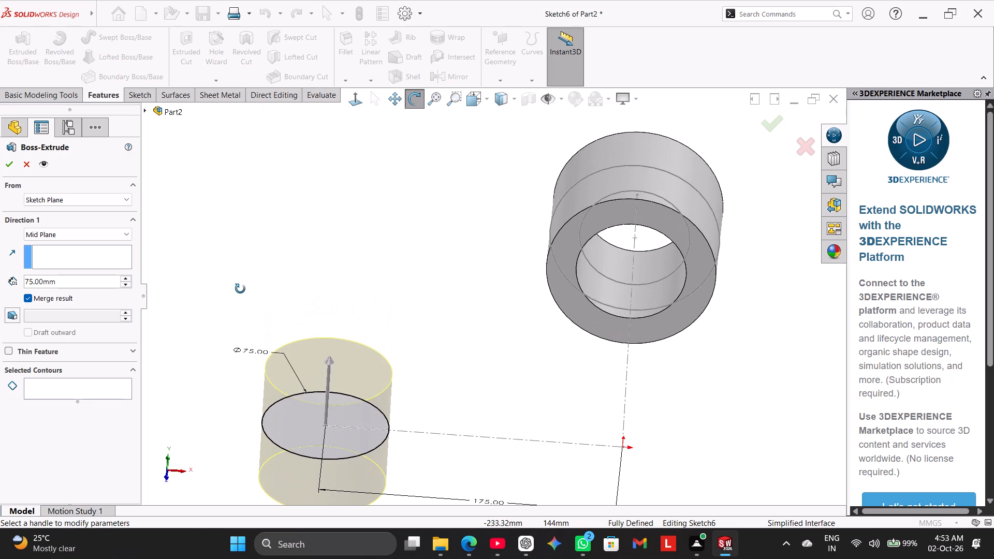
pyautogui.moveTo(240, 289); pyautogui.dragTo(231, 279, button='middle')
pyautogui.moveTo(231, 291); pyautogui.dragTo(330, 211, button='right')
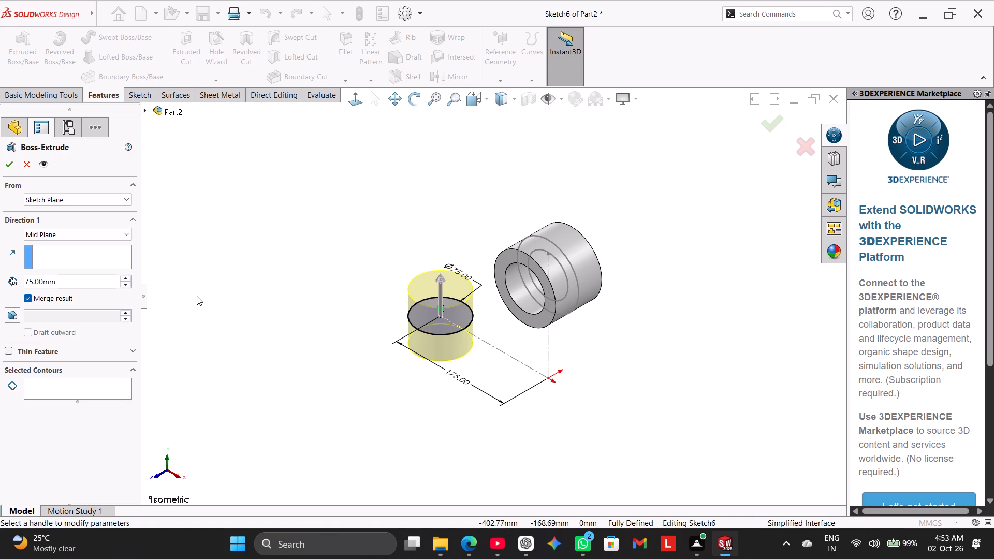
pyautogui.click(73, 233)
pyautogui.click(67, 246)
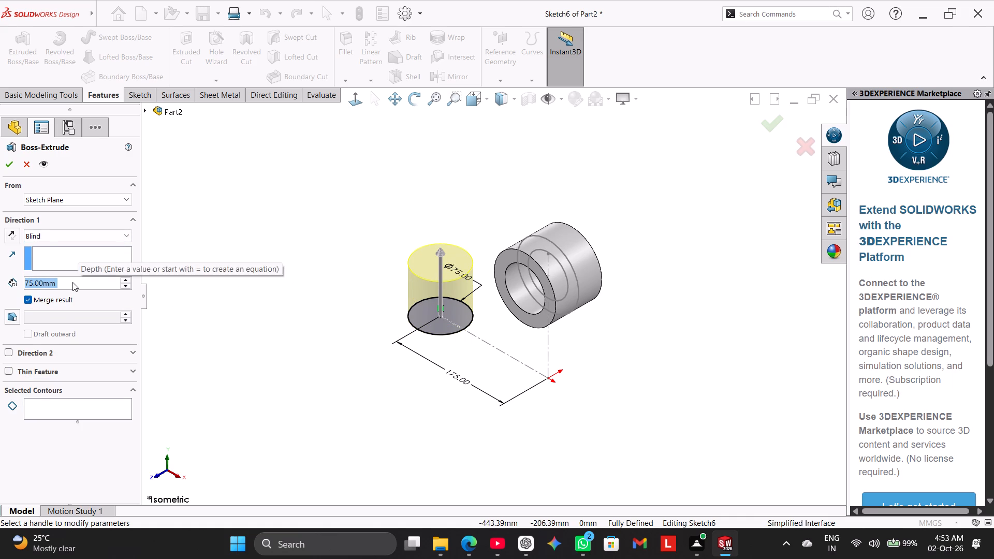
pyautogui.write('15')
pyautogui.press('Return')
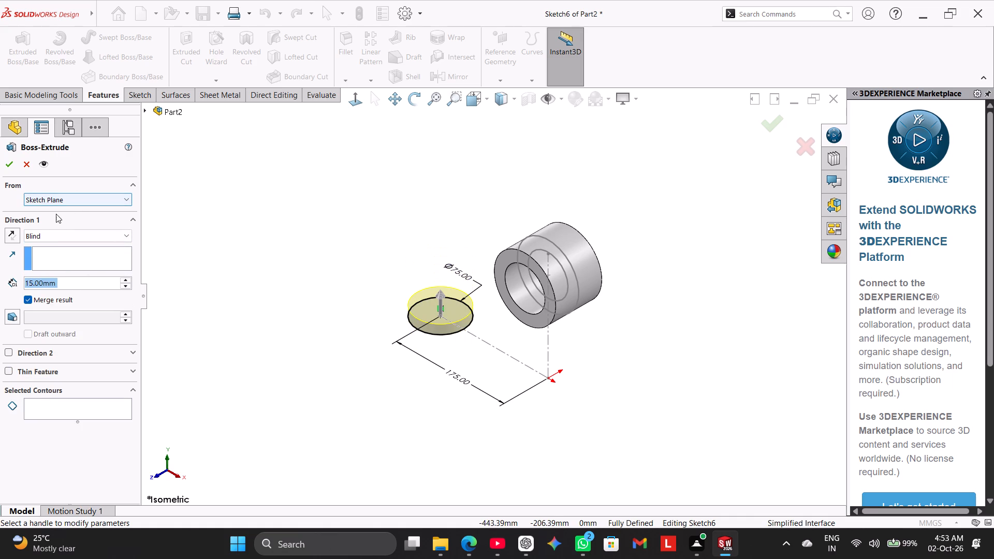
pyautogui.click(12, 164)
pyautogui.click(206, 320)
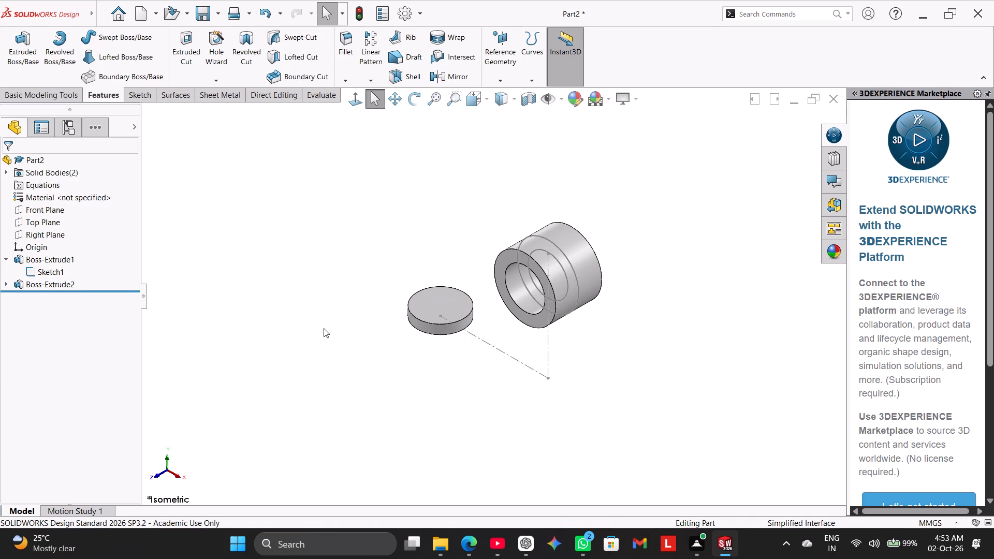
# Open the ring's profile sketch from the horizontal centerline and exit it without changes.
pyautogui.moveTo(343, 344); pyautogui.dragTo(391, 376, button='middle')
pyautogui.doubleClick(437, 327)
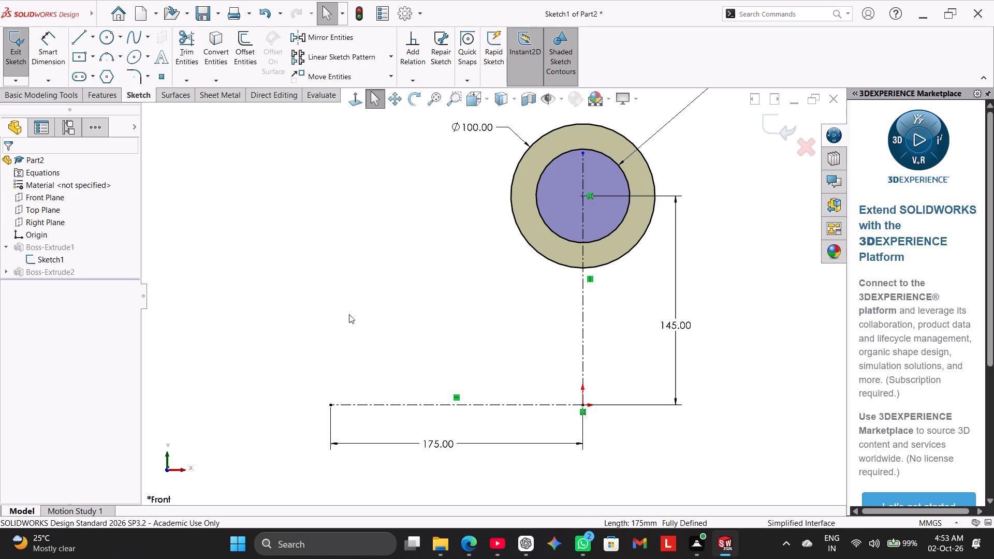
pyautogui.click(20, 58)
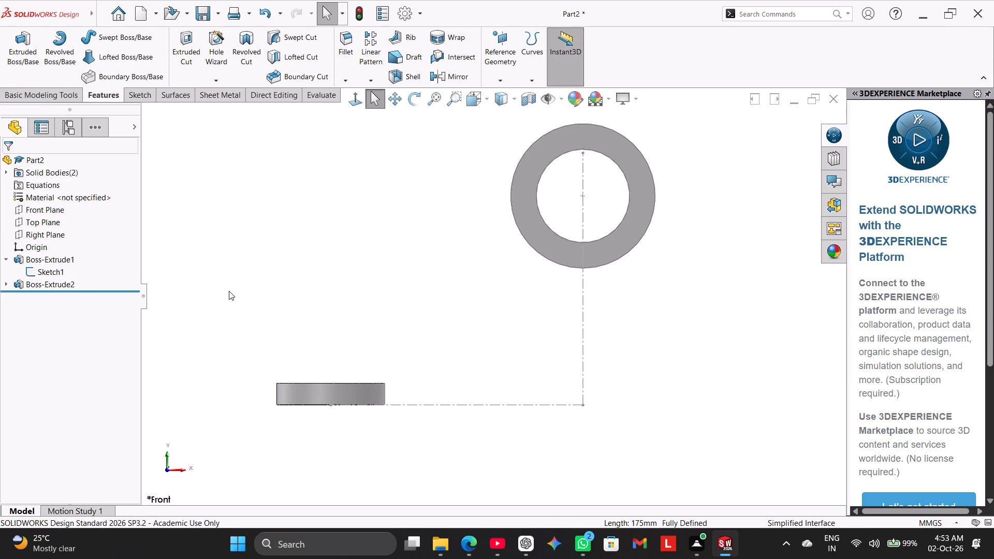
pyautogui.click(229, 291)
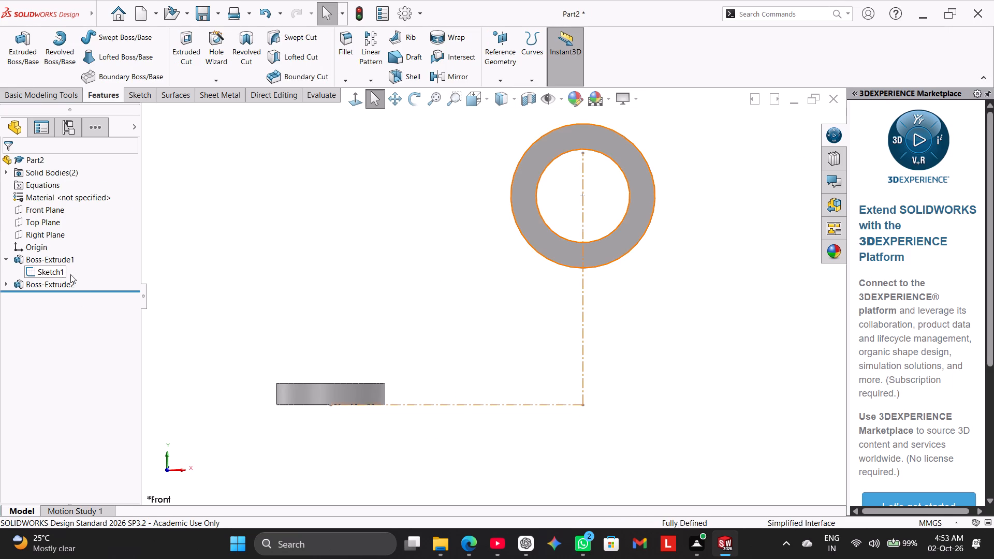
pyautogui.click(157, 365)
pyautogui.click(8, 257)
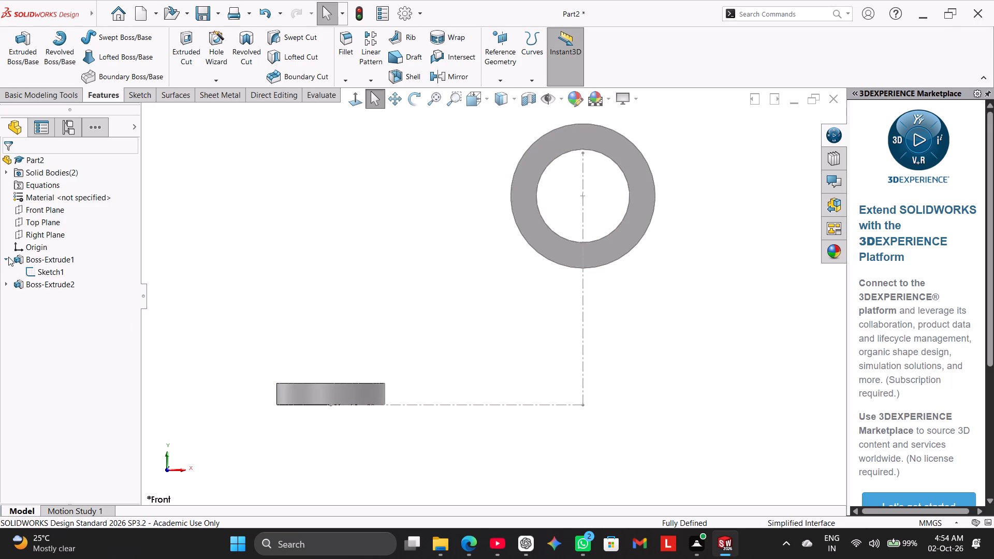
pyautogui.click(228, 306)
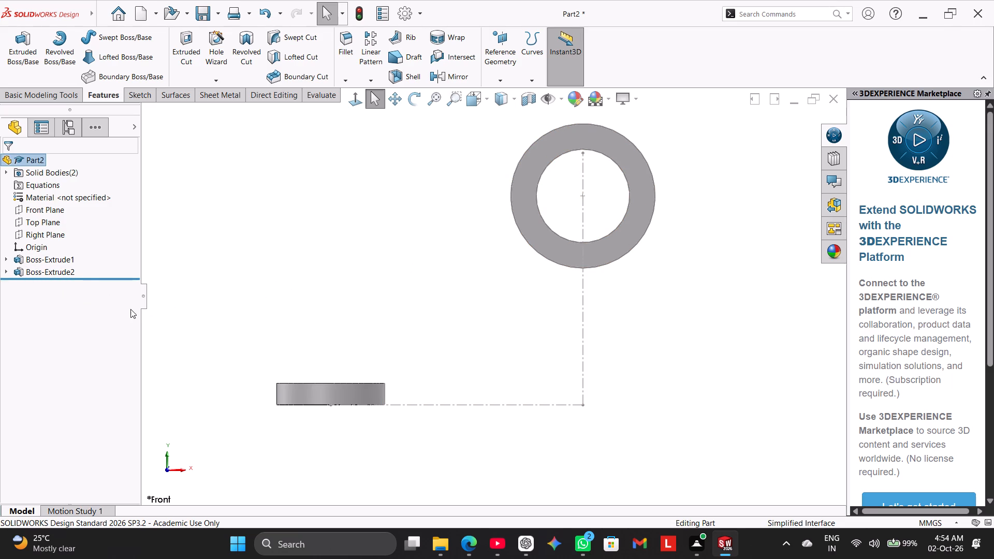
# Start a sketch on the Front Plane and convert the horizontal and vertical centerlines of the ring's sketch into it.
pyautogui.click(50, 210)
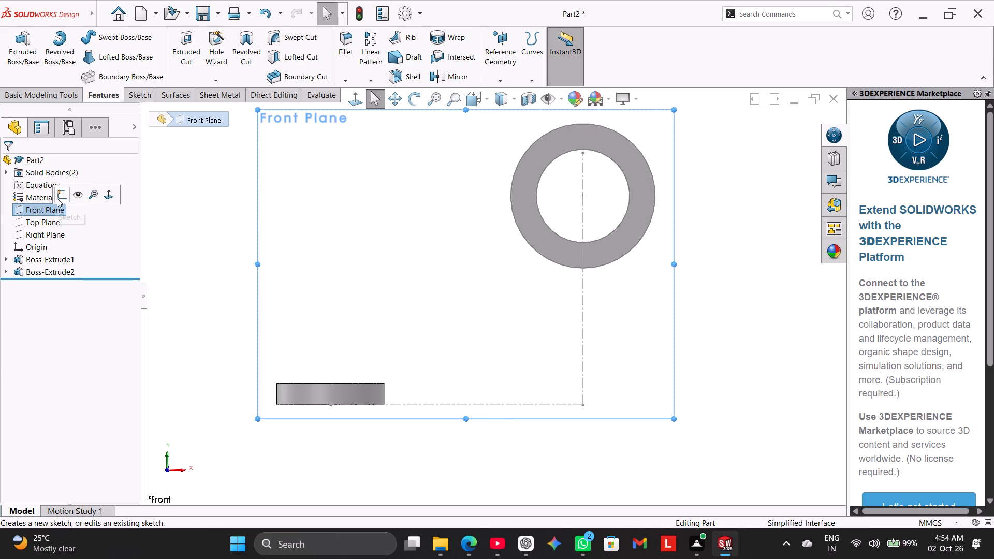
pyautogui.click(59, 196)
pyautogui.click(206, 384)
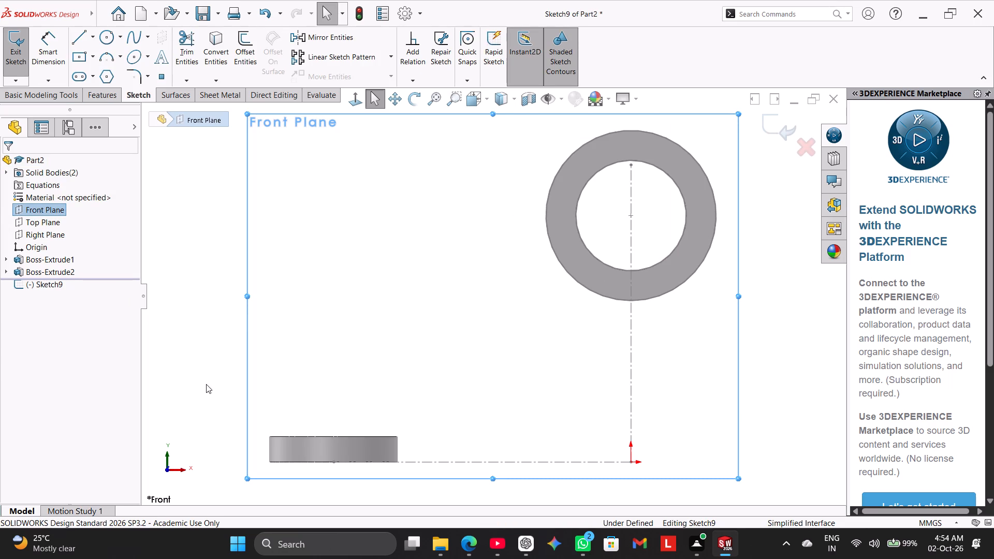
pyautogui.click(223, 54)
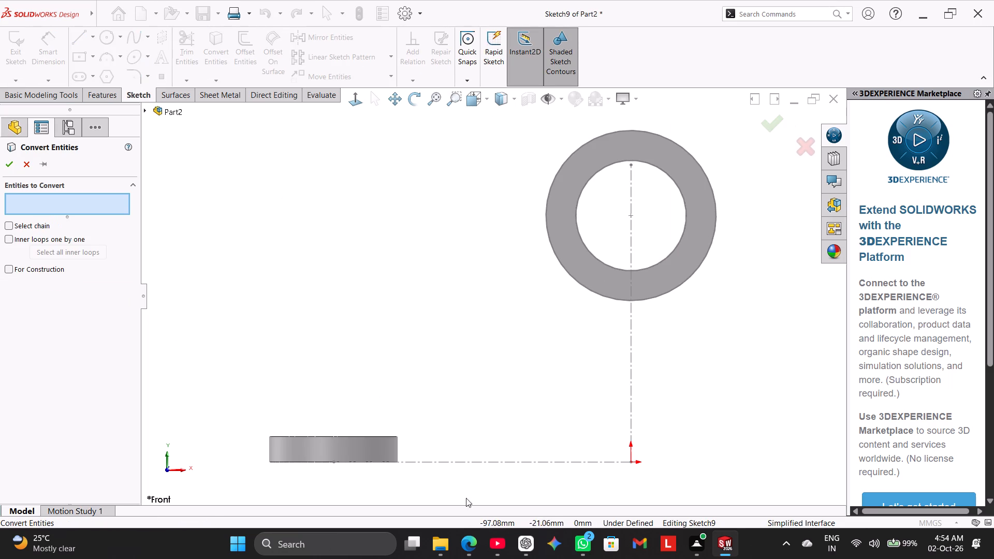
pyautogui.click(461, 461)
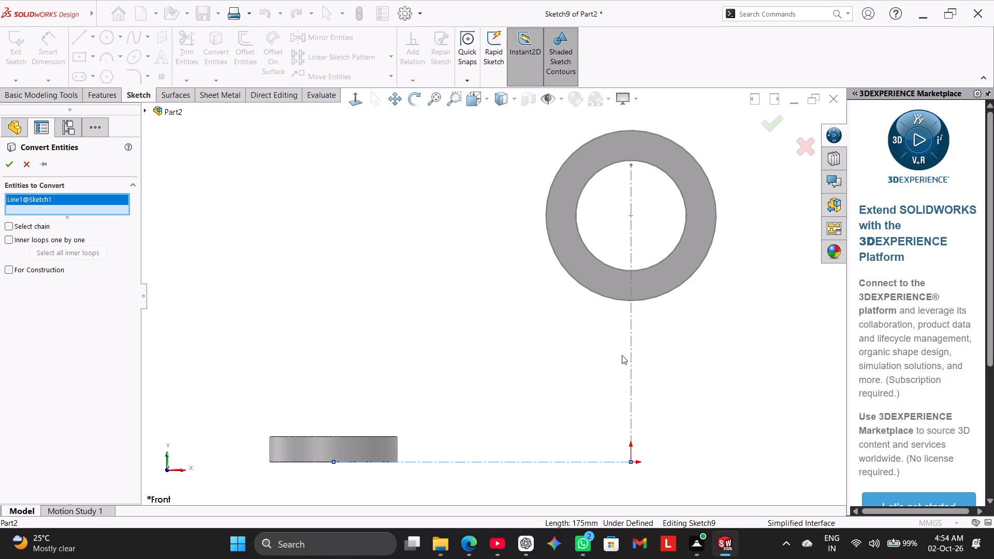
pyautogui.click(634, 359)
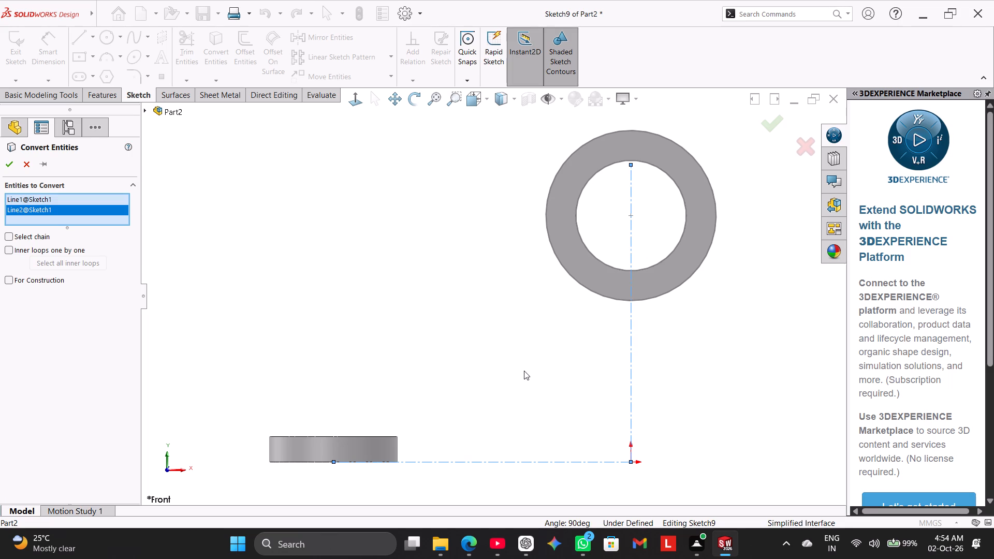
pyautogui.rightClick(522, 372)
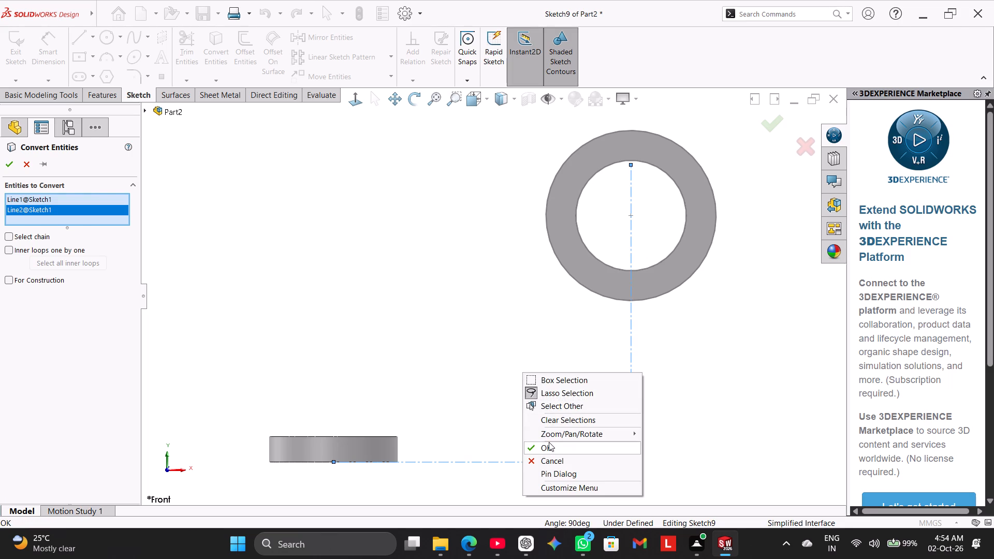
pyautogui.click(549, 444)
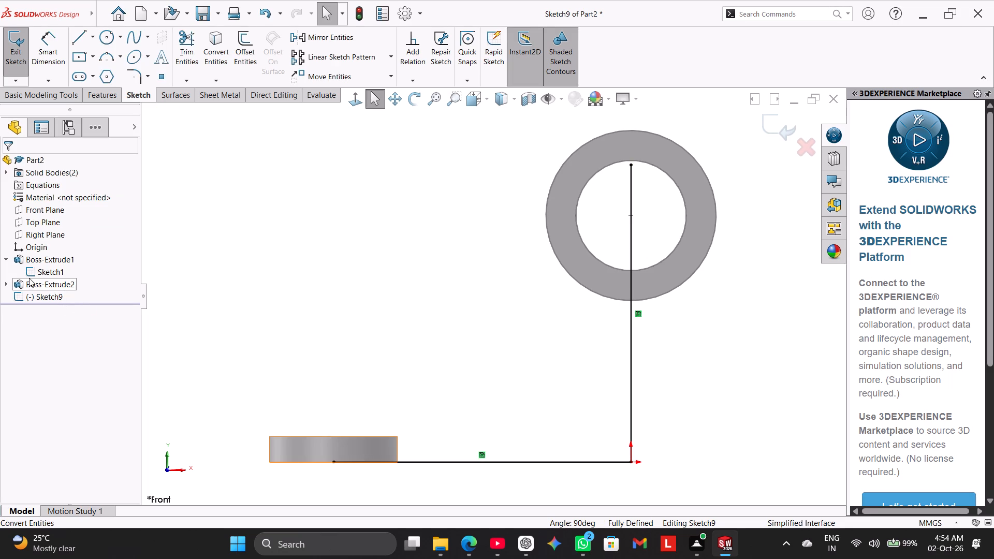
# Change the converted horizontal and vertical lines to construction geometry.
pyautogui.click(10, 260)
pyautogui.rightClick(484, 463)
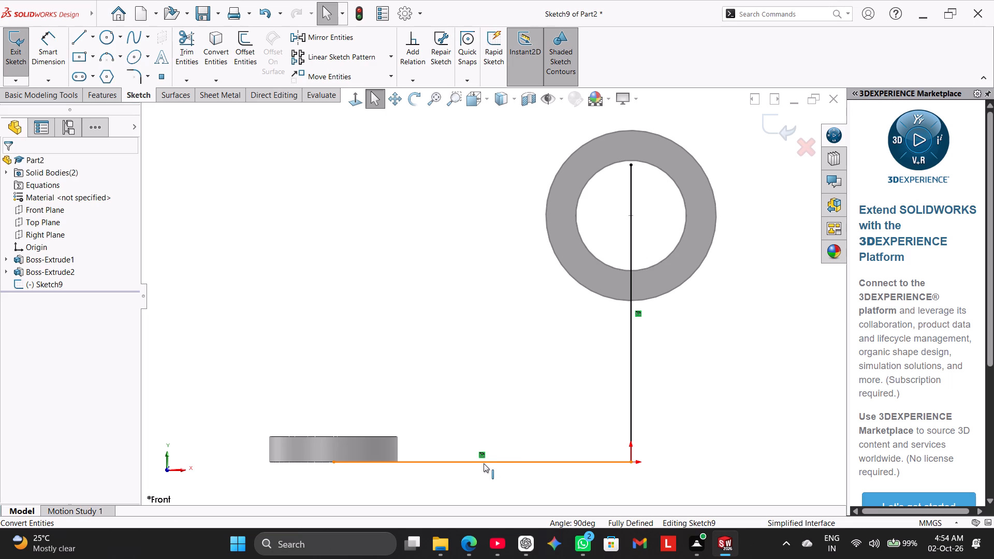
pyautogui.click(513, 332)
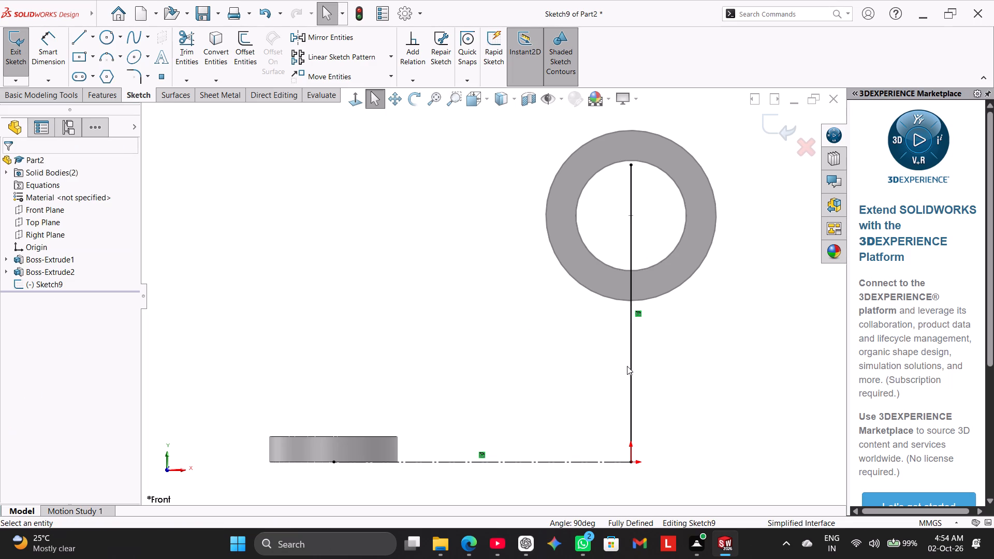
pyautogui.rightClick(632, 373)
pyautogui.click(656, 340)
pyautogui.click(493, 344)
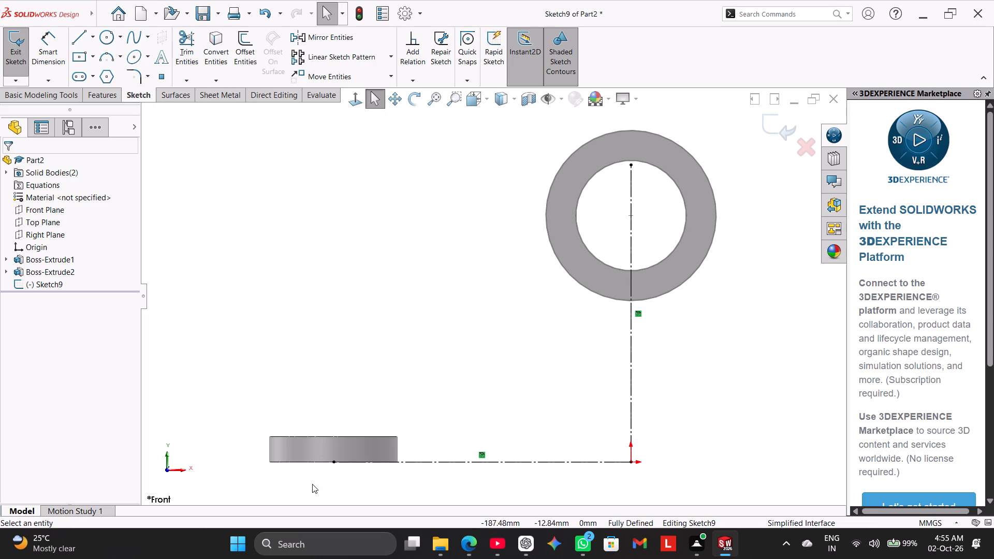
# Exit the Front Plane sketch and start a new sketch on the disc's bottom face.
pyautogui.moveTo(354, 379); pyautogui.dragTo(361, 266, button='middle')
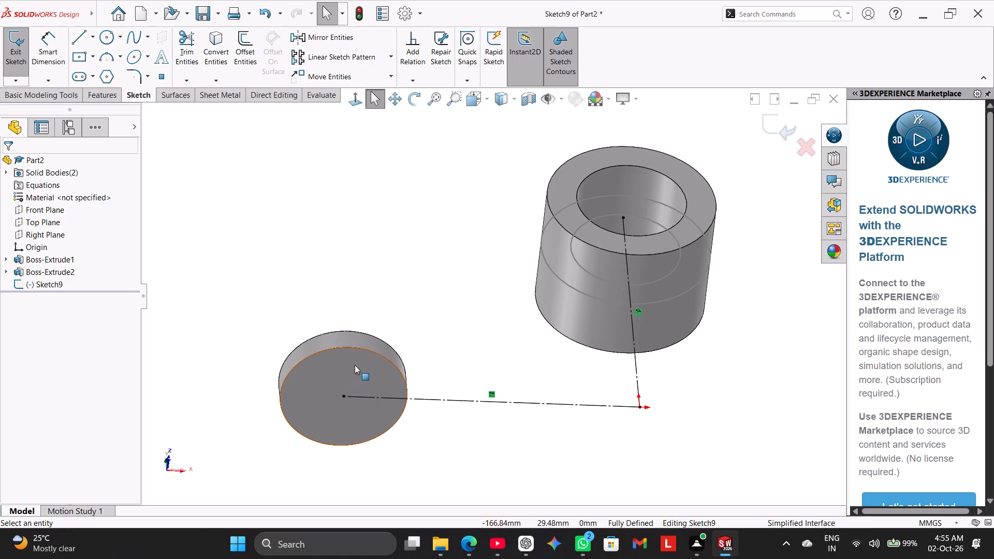
pyautogui.rightClick(355, 365)
pyautogui.click(271, 267)
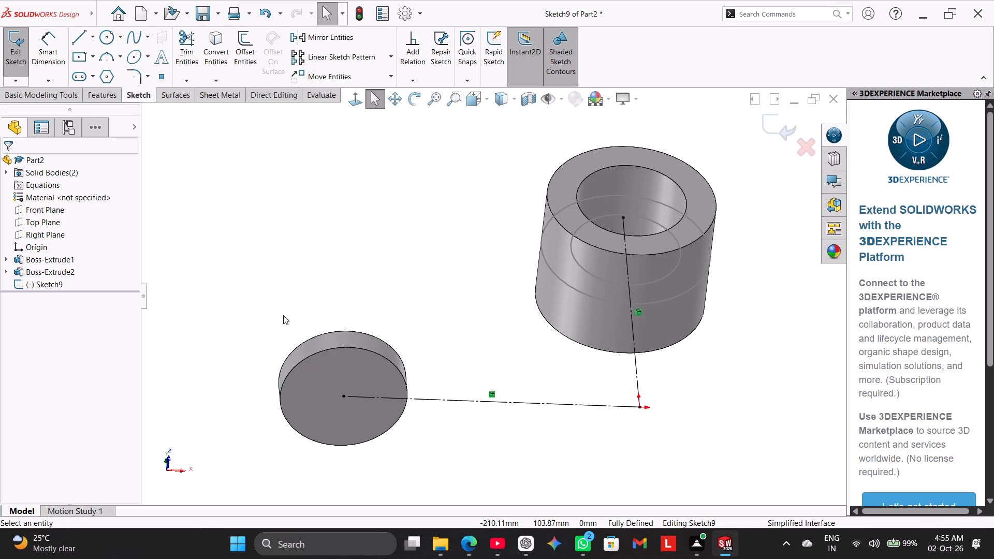
pyautogui.rightClick(325, 370)
pyautogui.click(14, 45)
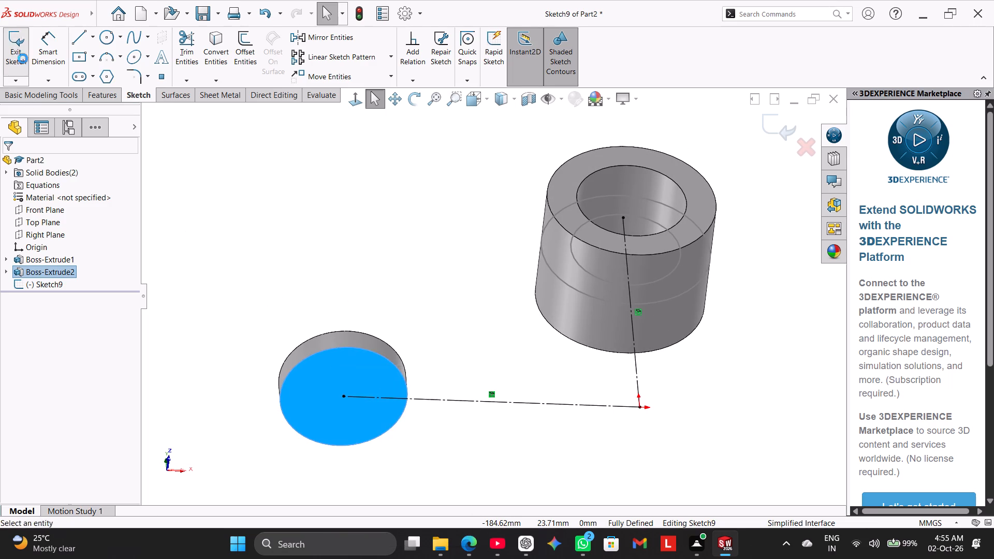
pyautogui.rightClick(343, 372)
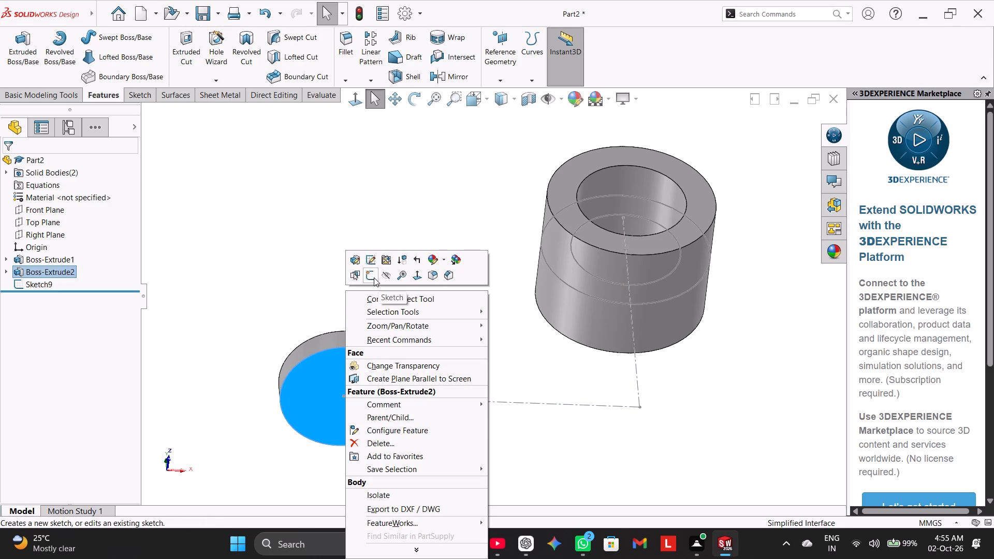
pyautogui.click(374, 277)
pyautogui.rightClick(48, 283)
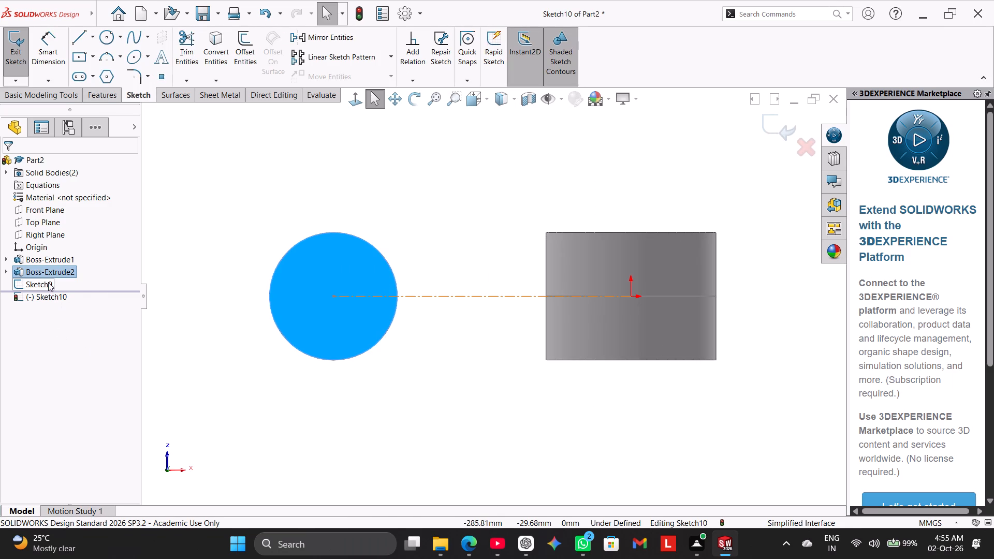
pyautogui.click(243, 169)
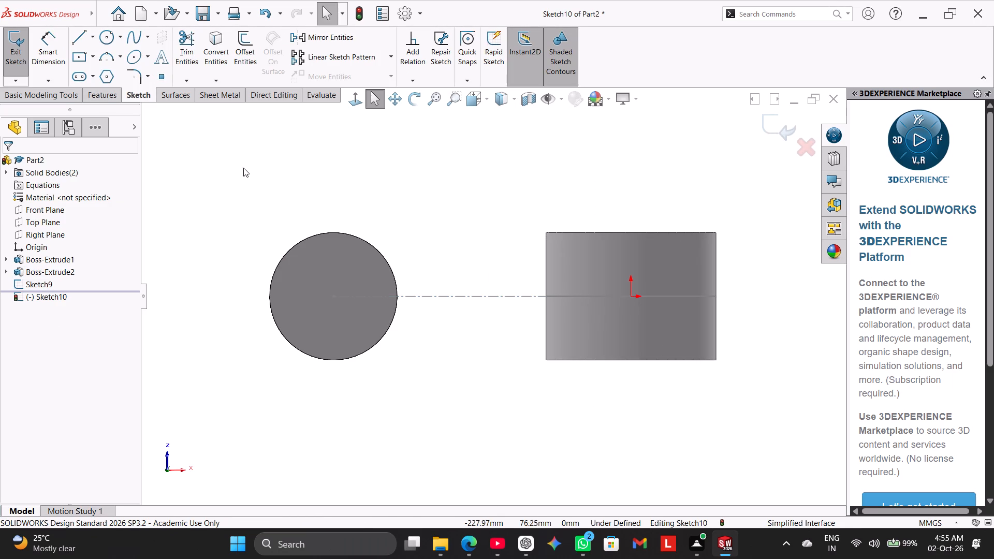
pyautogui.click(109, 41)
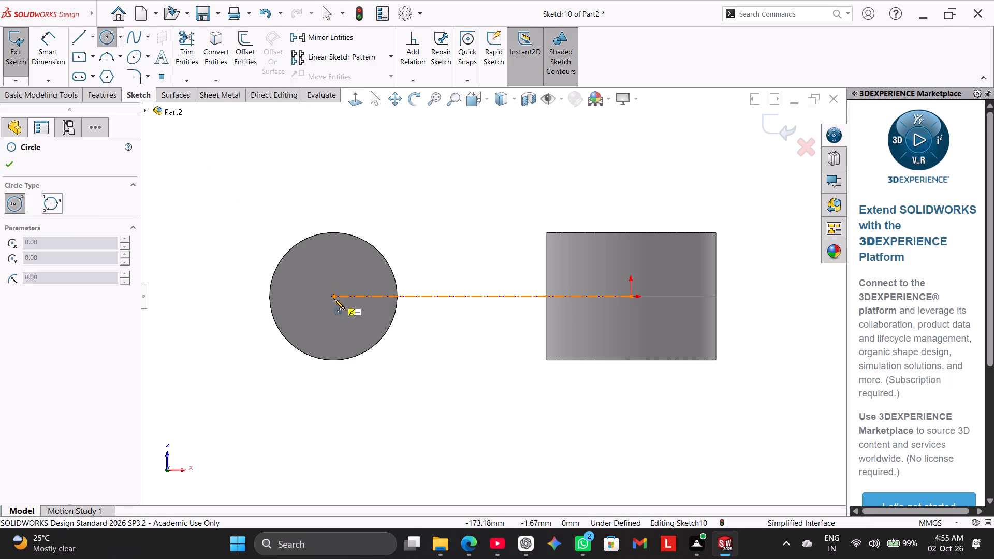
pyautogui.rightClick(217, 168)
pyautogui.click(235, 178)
# Convert the disc's circular outer edge into the sketch and make it construction geometry.
pyautogui.click(219, 57)
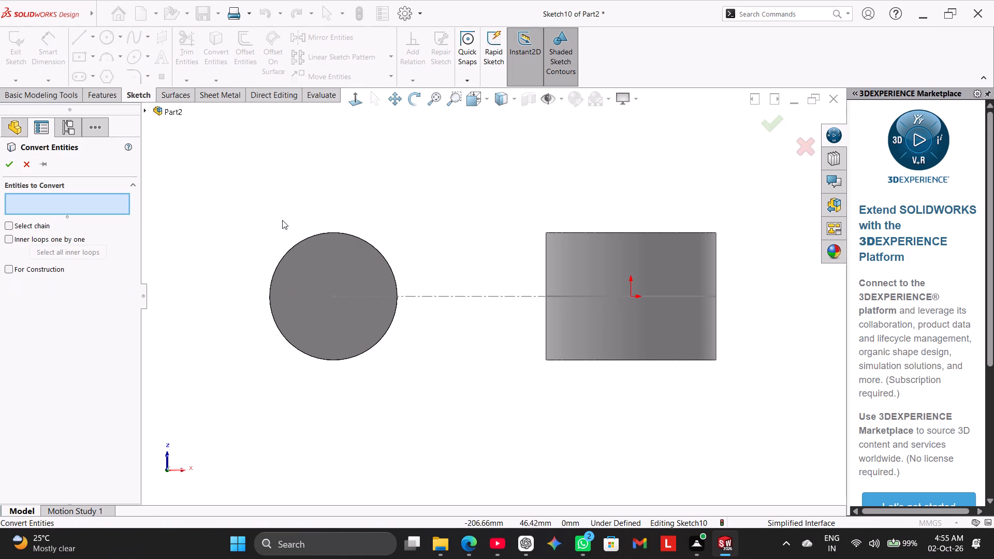
pyautogui.click(303, 240)
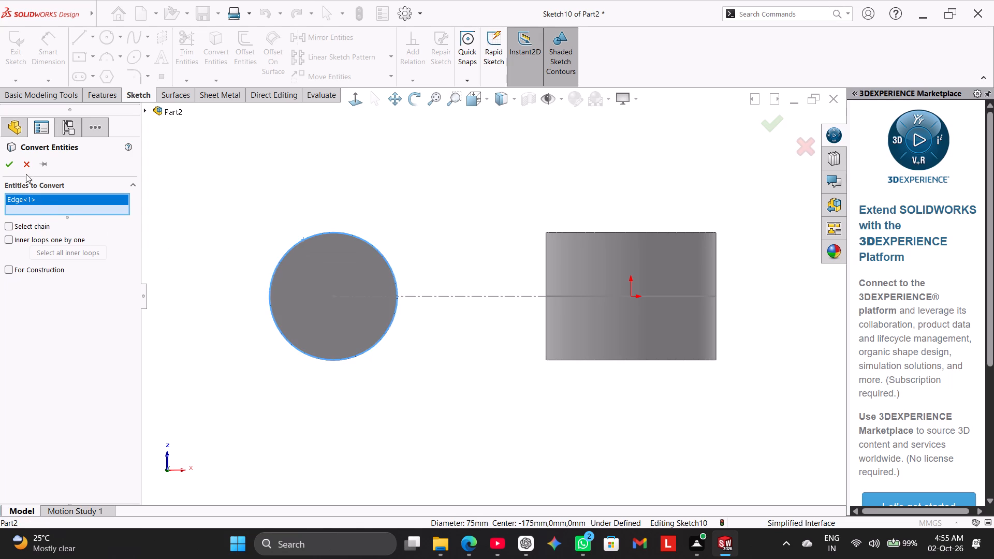
pyautogui.click(14, 165)
pyautogui.rightClick(313, 239)
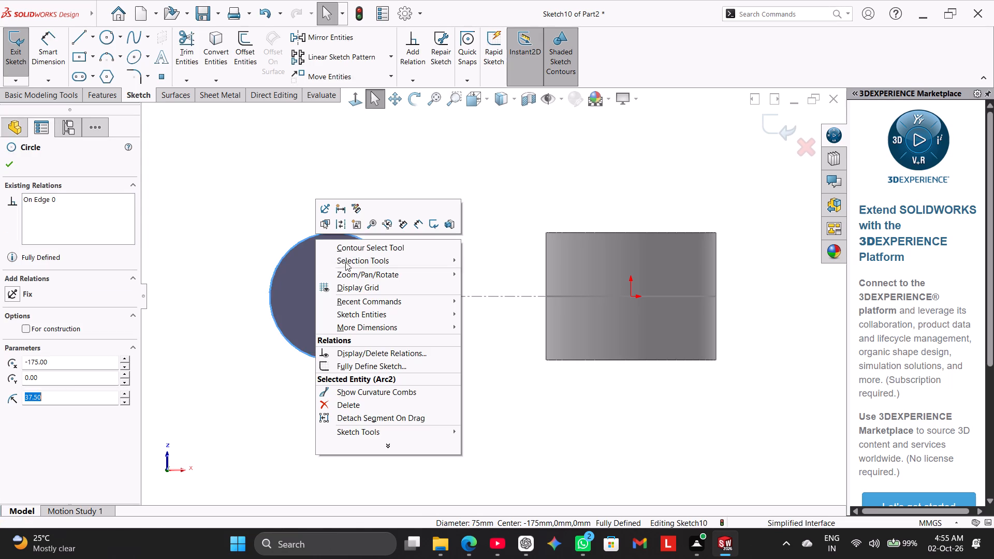
pyautogui.click(340, 230)
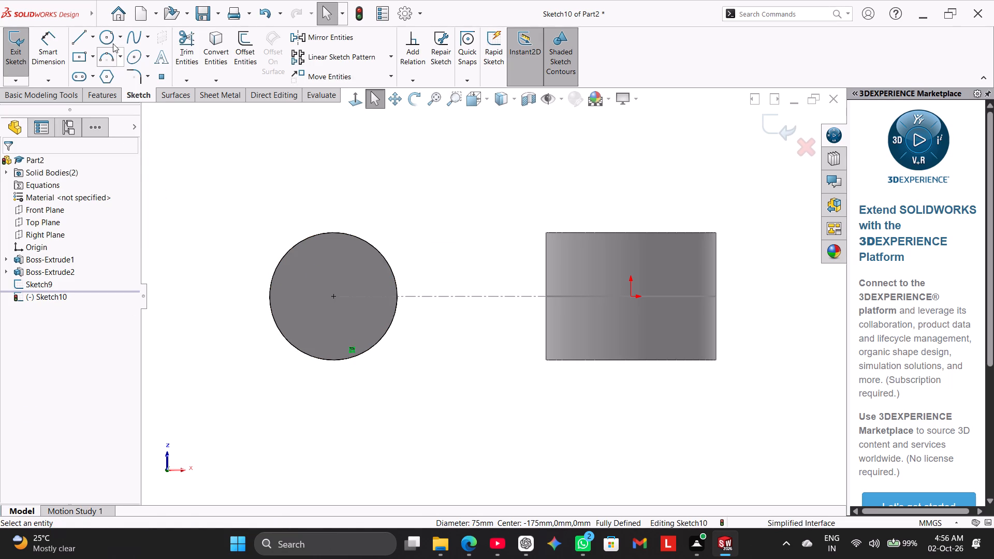
# Sketch two concentric circles centred on the disc's centre, with radii of about 25 mm and 19 mm.
pyautogui.click(112, 42)
pyautogui.click(332, 296)
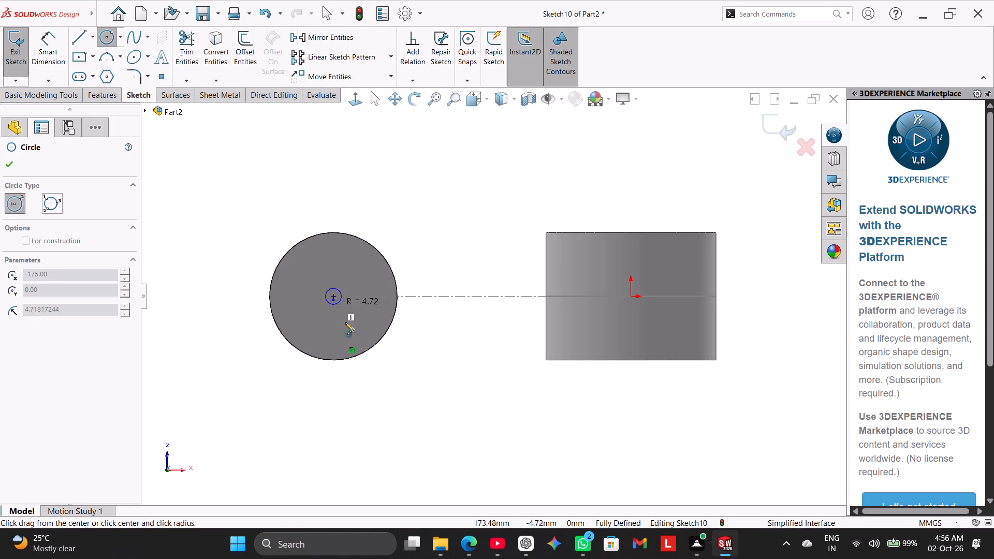
pyautogui.click(353, 334)
pyautogui.rightClick(217, 192)
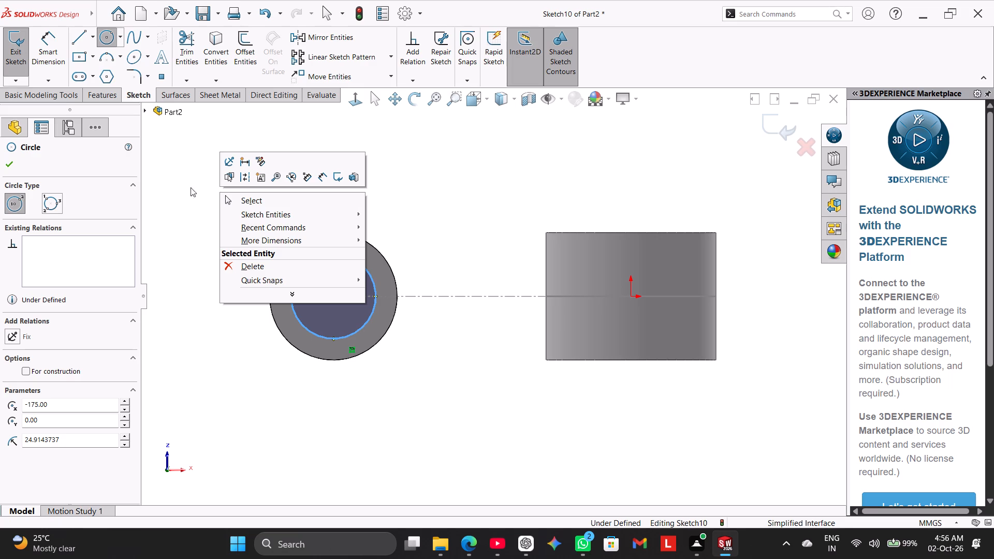
pyautogui.click(176, 145)
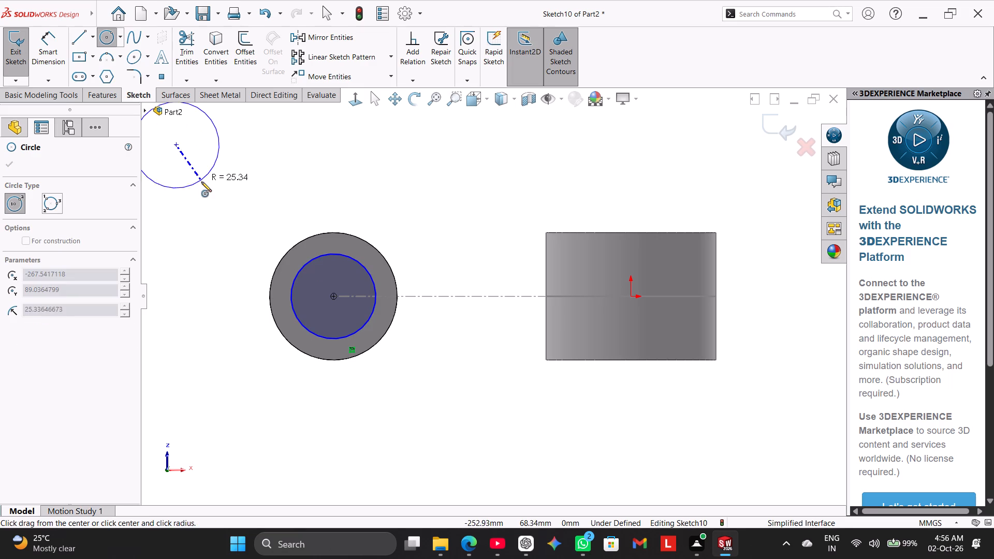
pyautogui.rightClick(201, 182)
pyautogui.click(216, 188)
pyautogui.moveTo(240, 195); pyautogui.dragTo(242, 130, button='right')
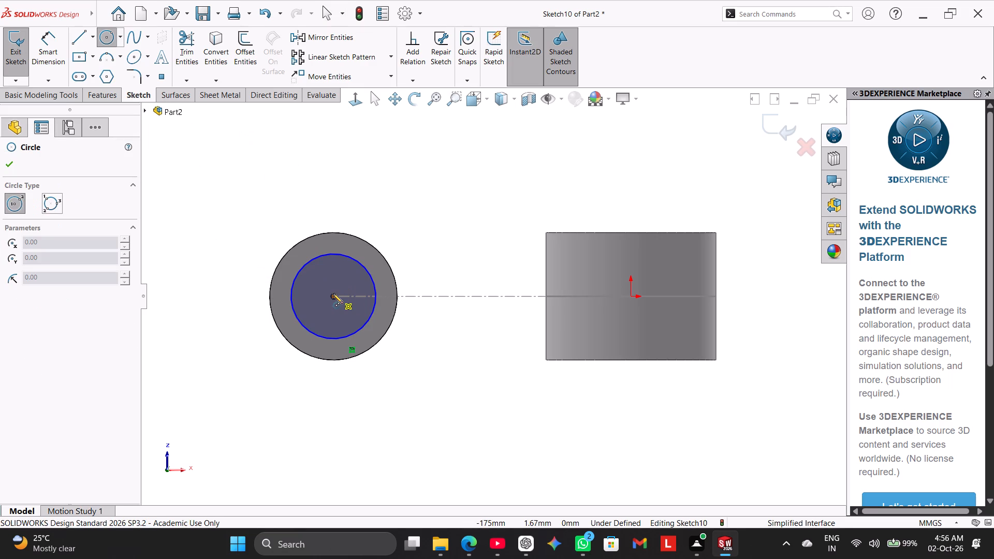
pyautogui.click(333, 298)
pyautogui.click(347, 326)
pyautogui.moveTo(228, 205); pyautogui.dragTo(234, 208, button='right')
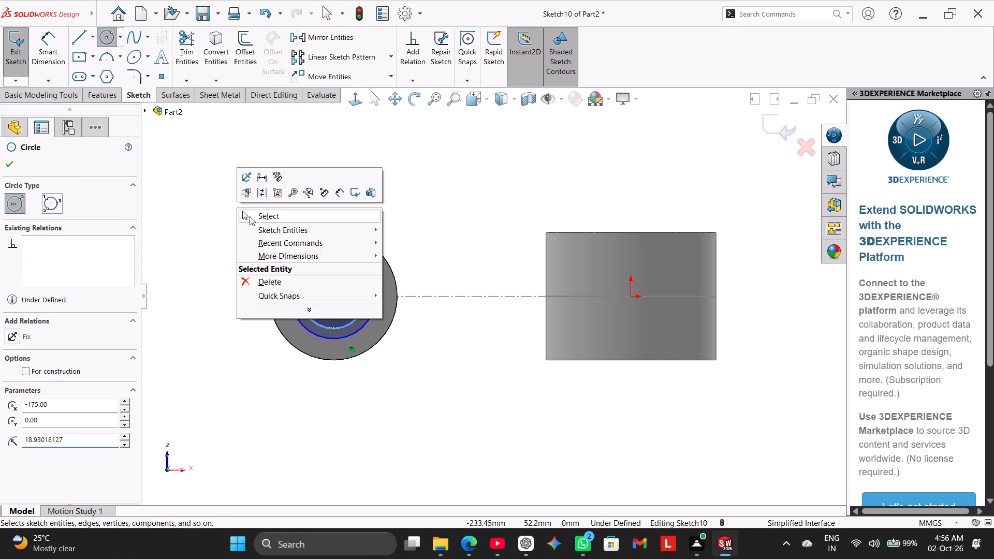
pyautogui.click(250, 216)
# Dimension the larger of the two new concentric circles with a diameter of 30 mm.
pyautogui.click(57, 63)
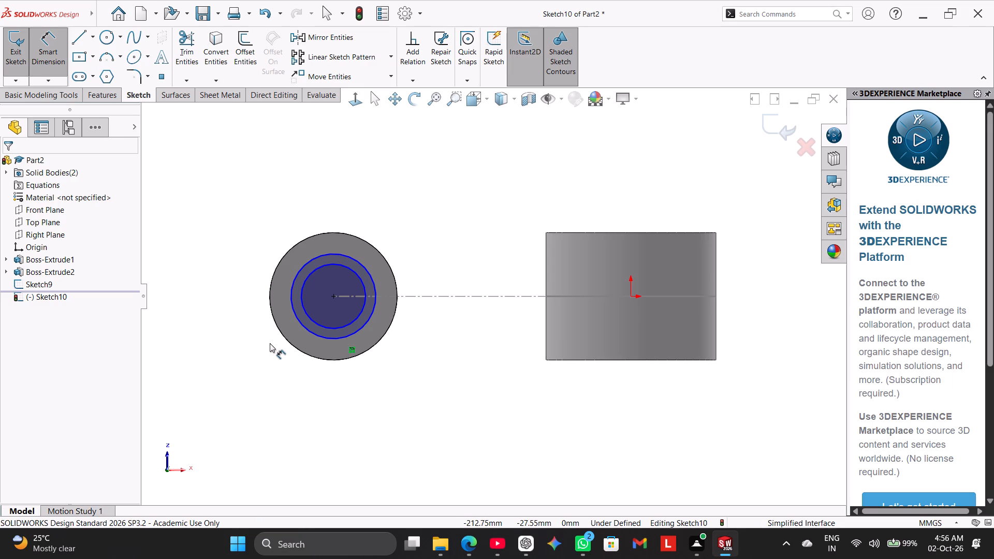
pyautogui.click(293, 279)
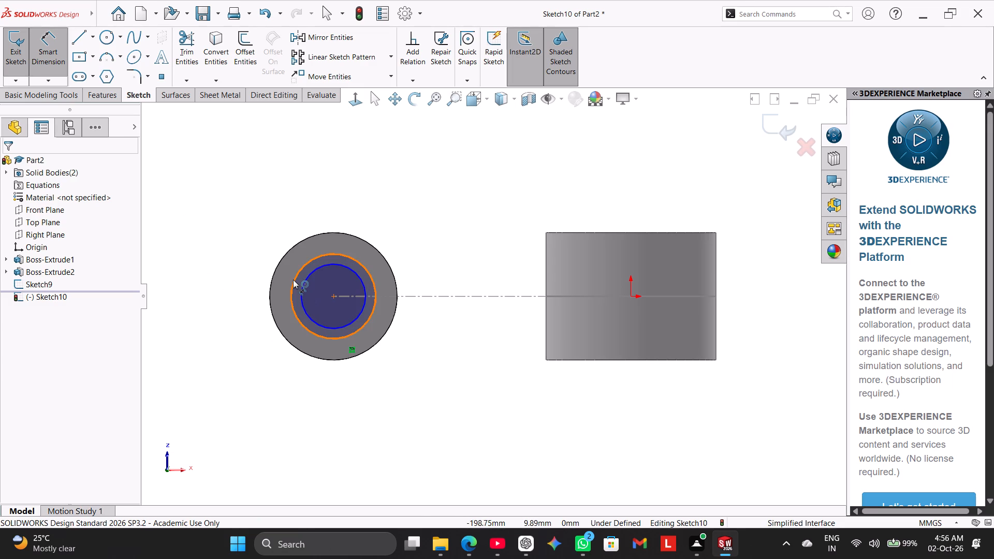
pyautogui.click(216, 199)
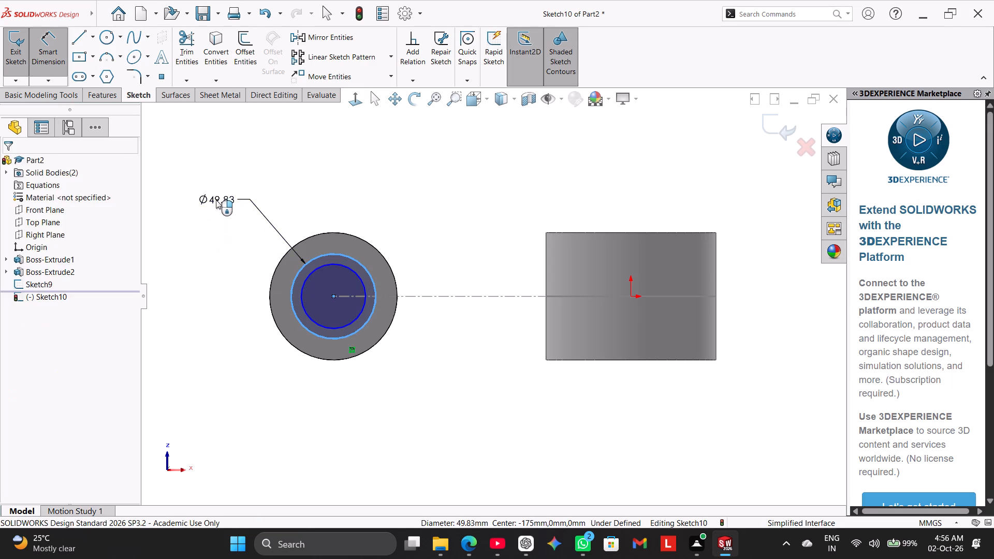
pyautogui.write('30')
pyautogui.press('Return')
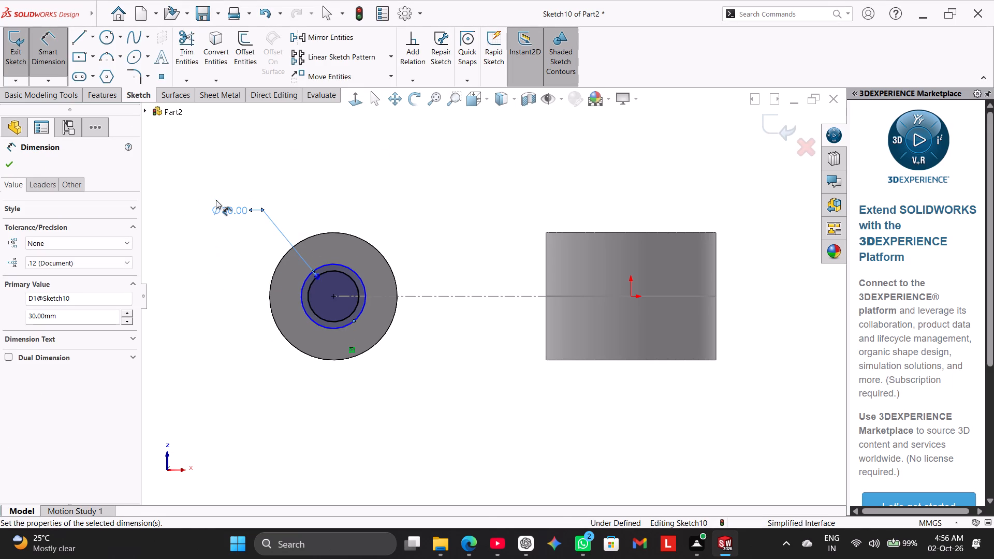
# Dimension the other concentric circle with a diameter of 50 mm.
pyautogui.click(233, 291)
pyautogui.click(300, 288)
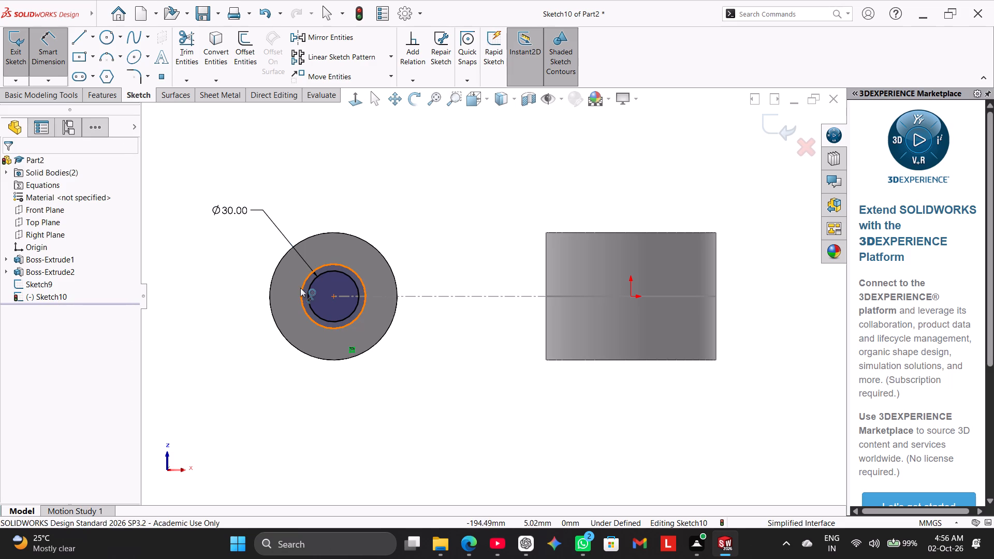
pyautogui.click(228, 246)
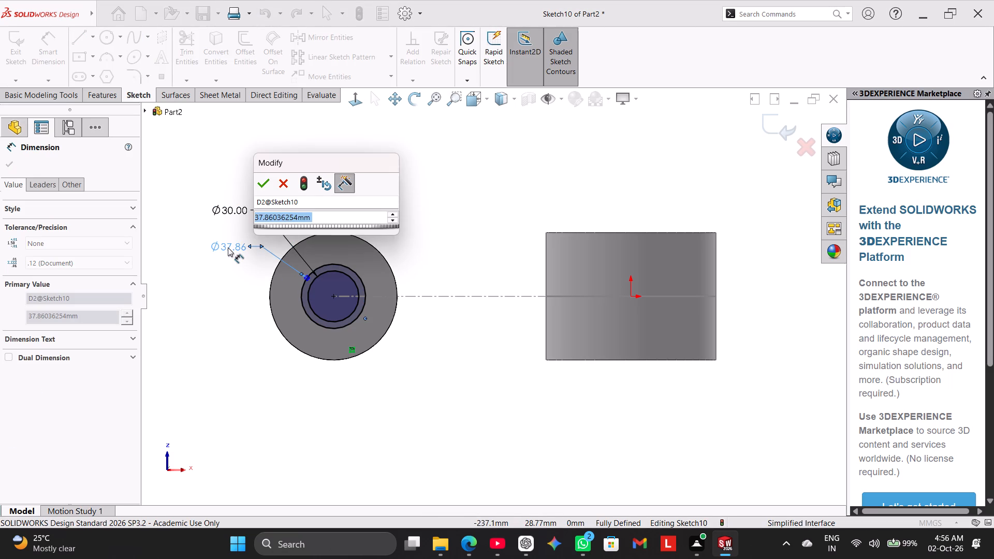
pyautogui.write('50')
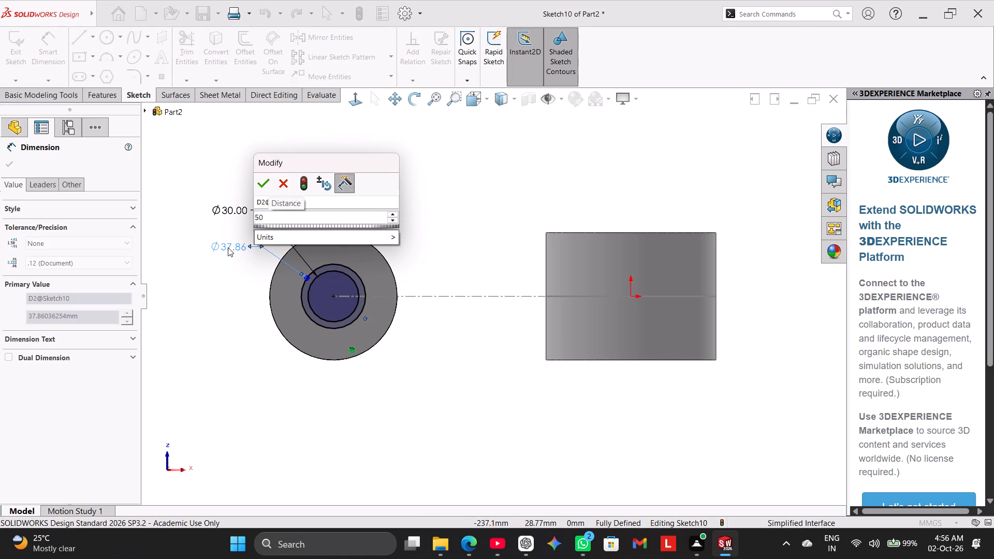
pyautogui.press('Return')
pyautogui.rightClick(268, 339)
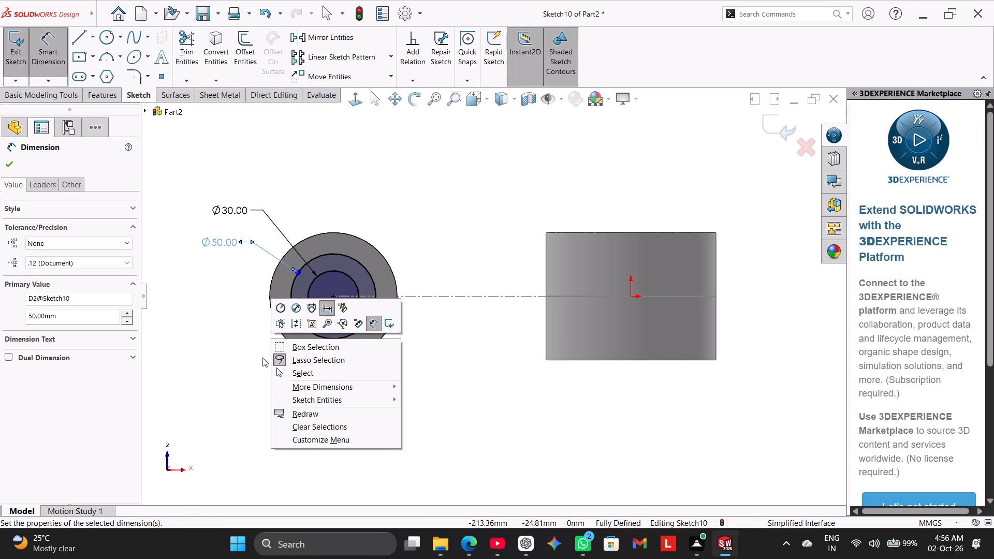
pyautogui.click(289, 375)
# Start a Boss-Extrude of the concentric-circle sketch on the disc's bottom face and begin choosing its contours.
pyautogui.moveTo(191, 319); pyautogui.dragTo(218, 377, button='middle')
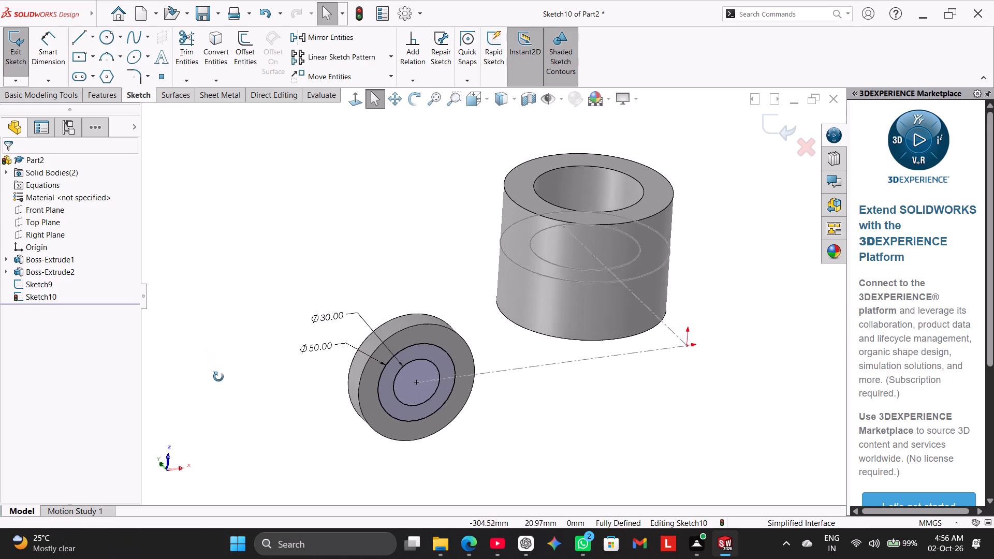
pyautogui.moveTo(218, 377); pyautogui.dragTo(220, 383, button='middle')
pyautogui.click(108, 98)
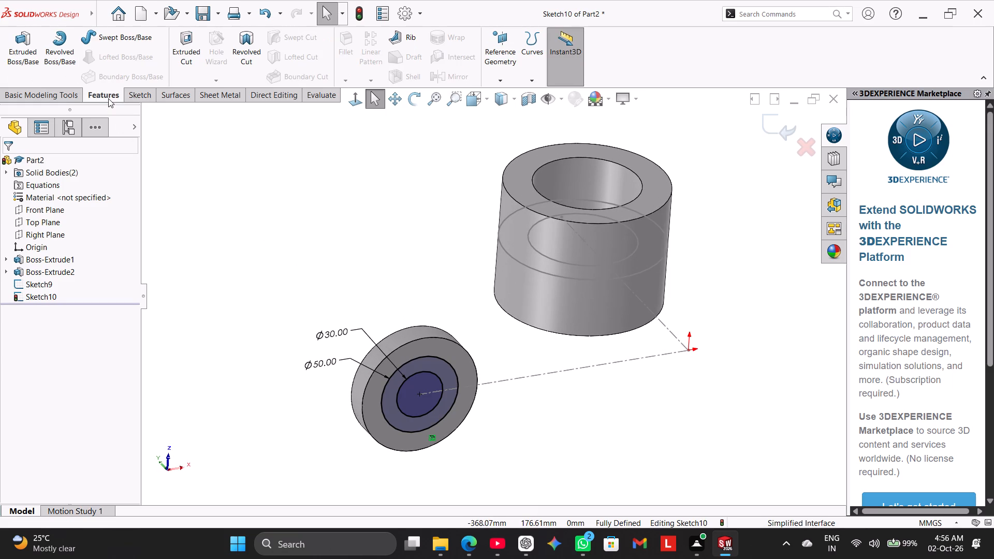
pyautogui.click(18, 52)
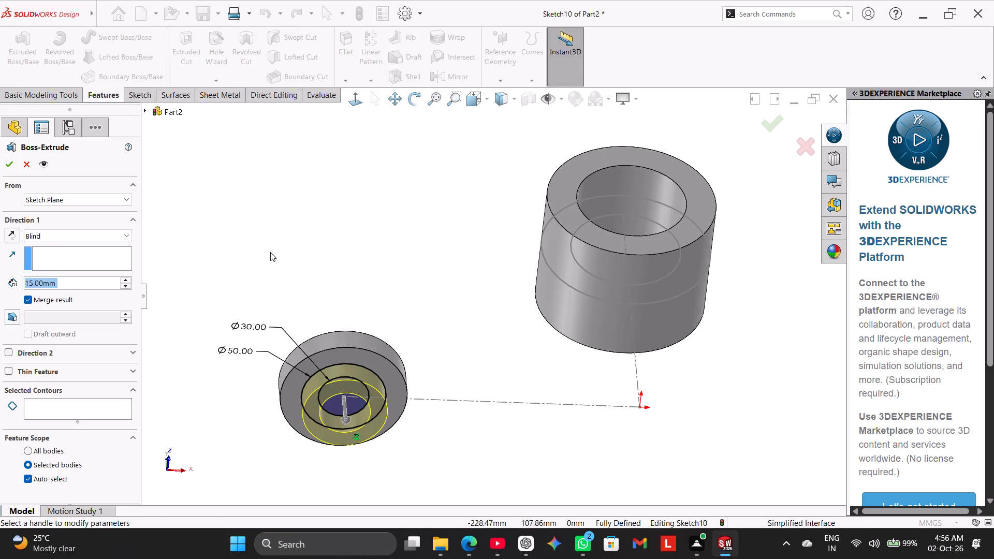
pyautogui.moveTo(274, 255); pyautogui.dragTo(281, 327, button='middle')
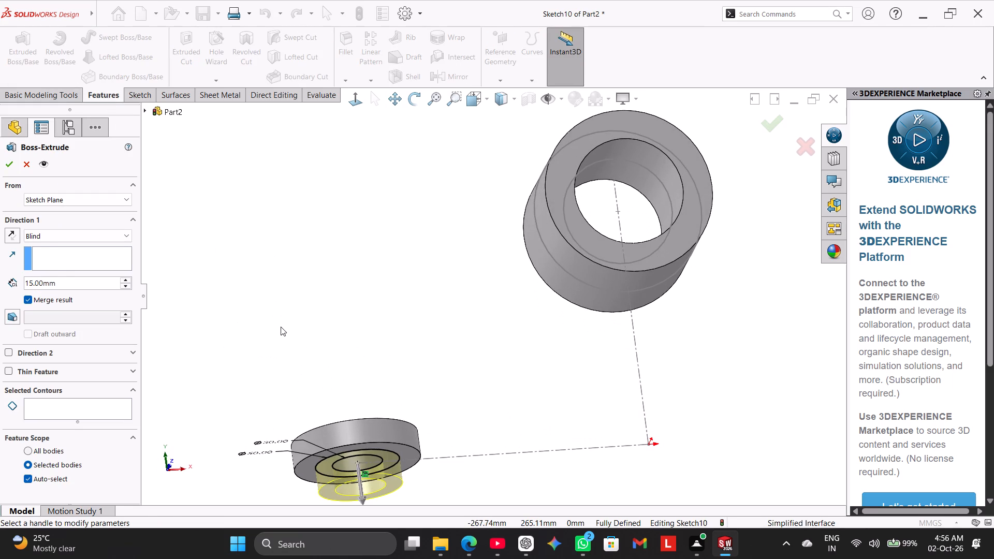
pyautogui.click(78, 407)
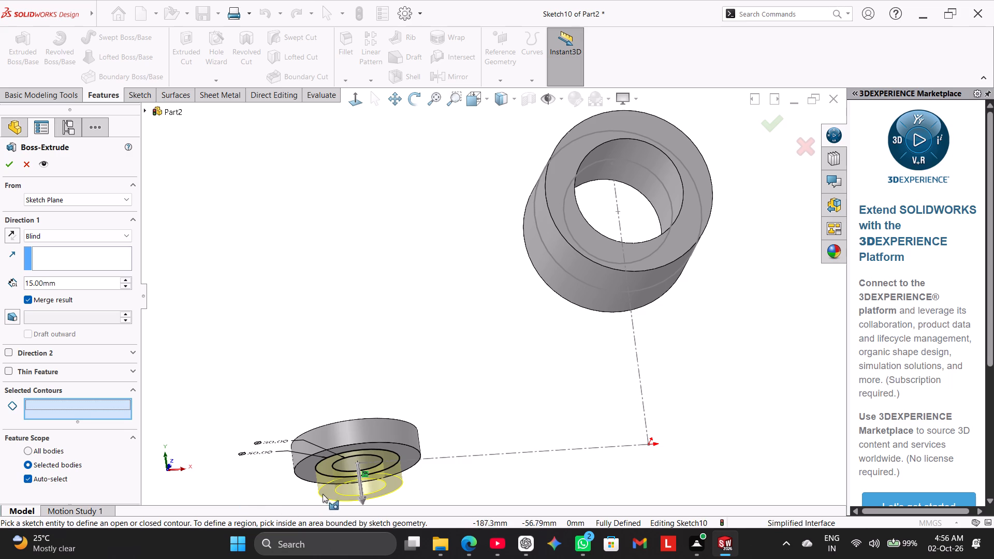
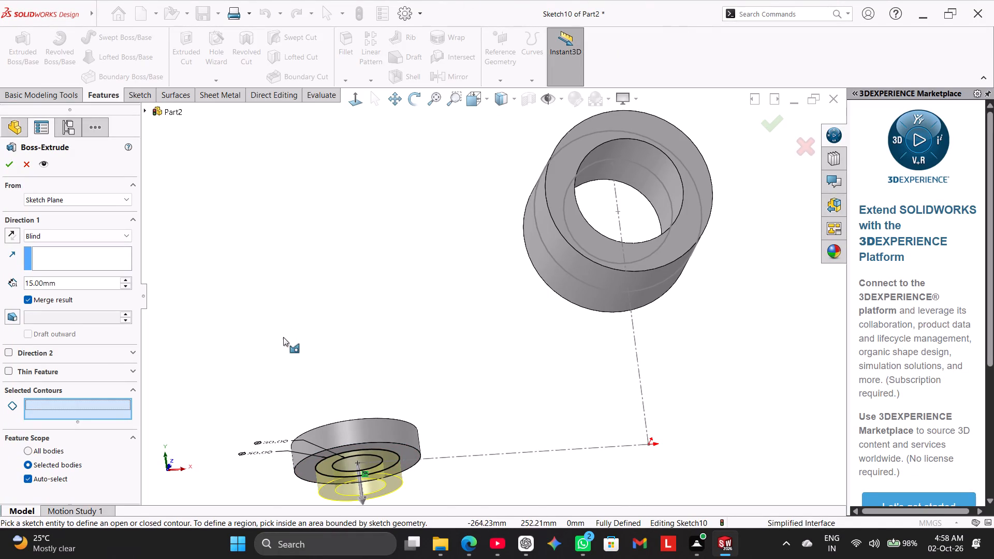
# Cancel the unfinished Boss-Extrude and view the concentric-circle sketch face-on.
pyautogui.moveTo(283, 337); pyautogui.dragTo(273, 245, button='middle')
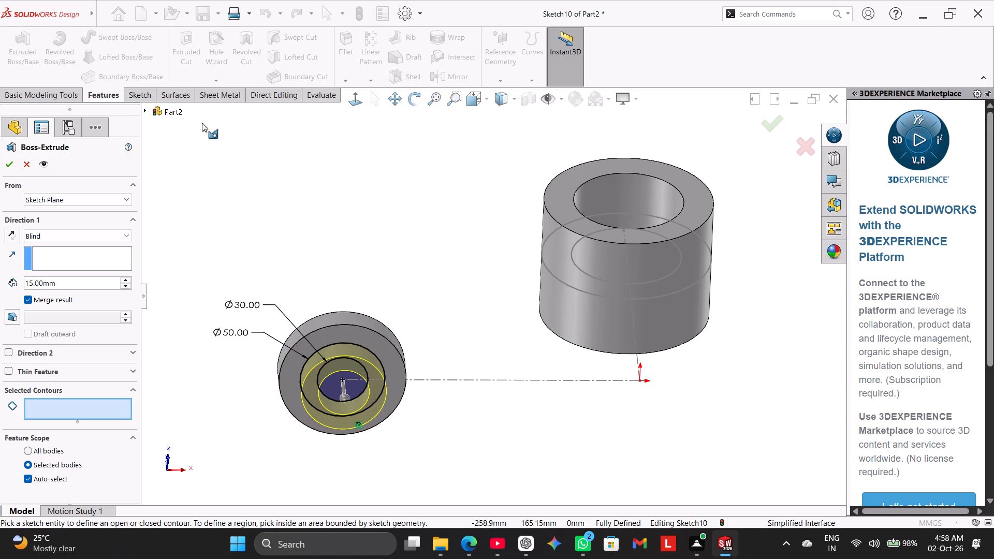
pyautogui.click(142, 94)
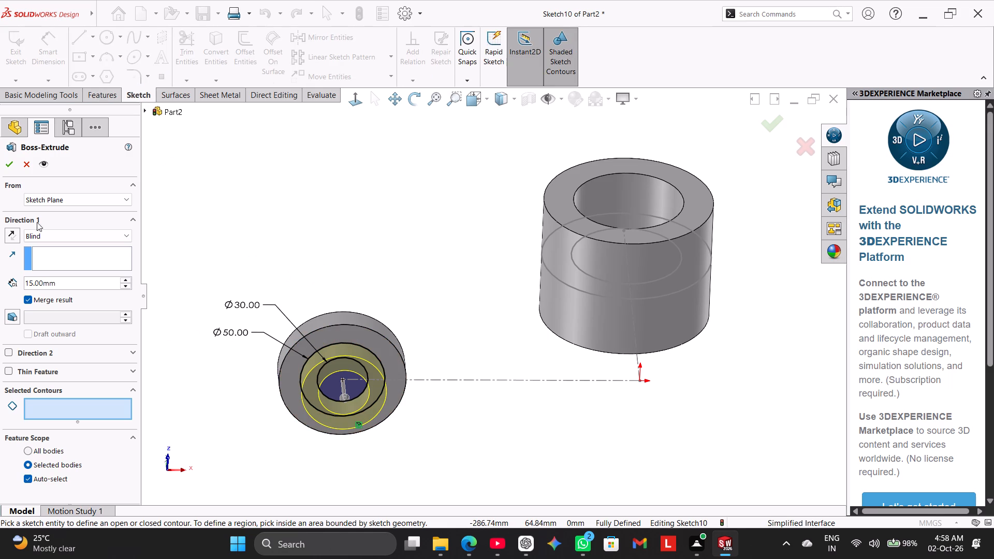
pyautogui.click(24, 161)
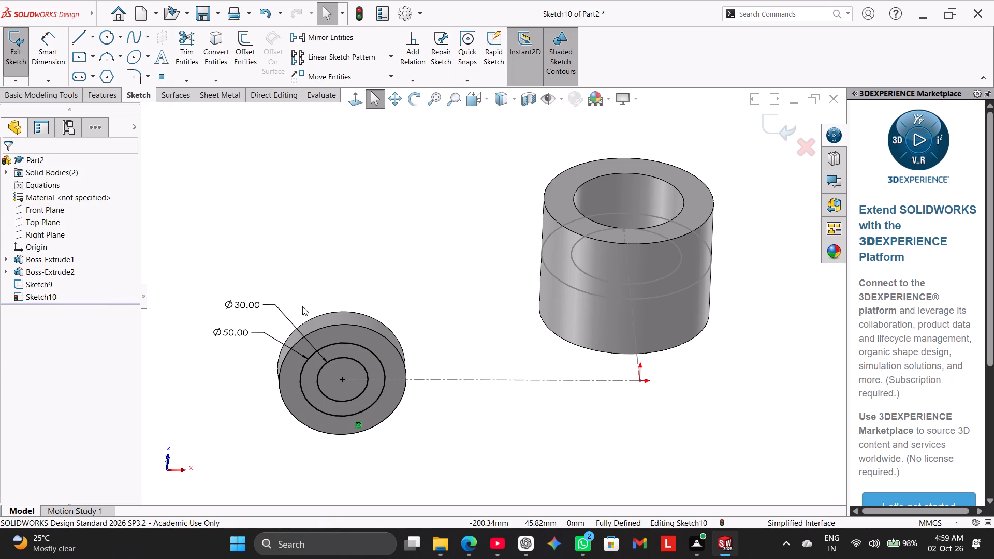
pyautogui.click(353, 110)
pyautogui.click(357, 96)
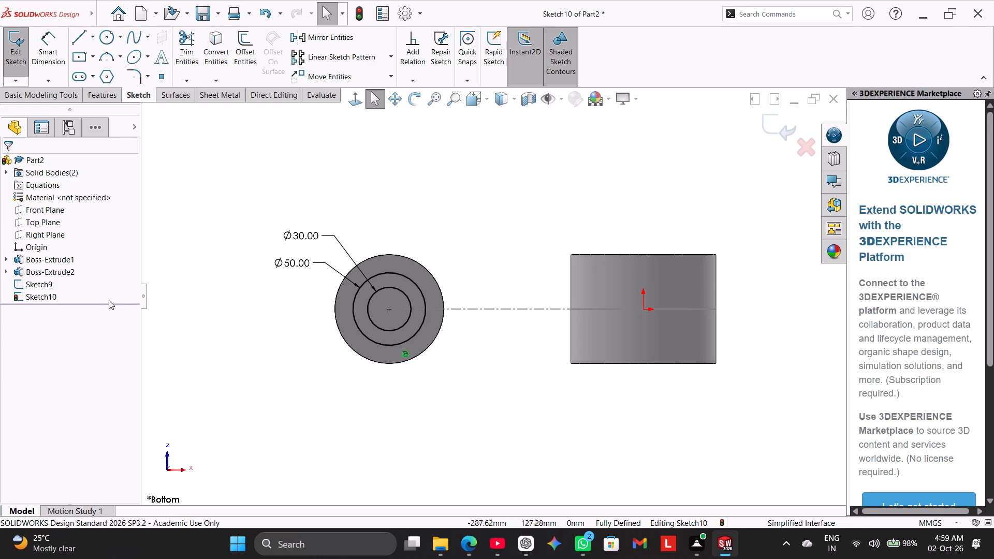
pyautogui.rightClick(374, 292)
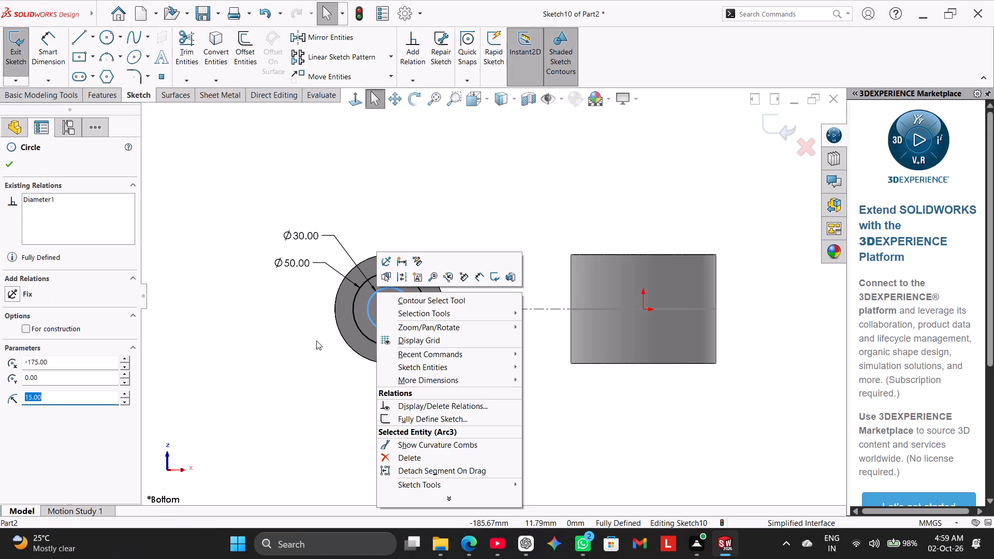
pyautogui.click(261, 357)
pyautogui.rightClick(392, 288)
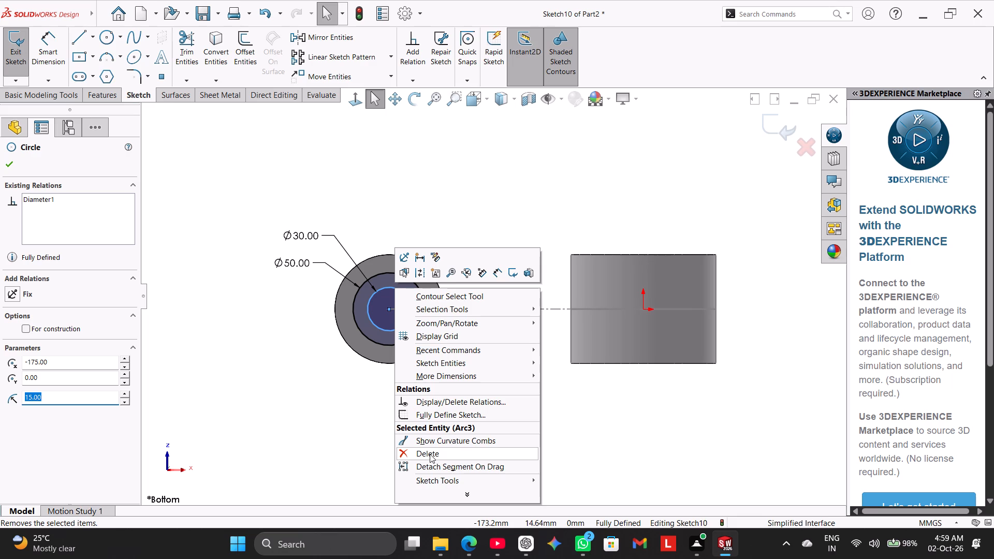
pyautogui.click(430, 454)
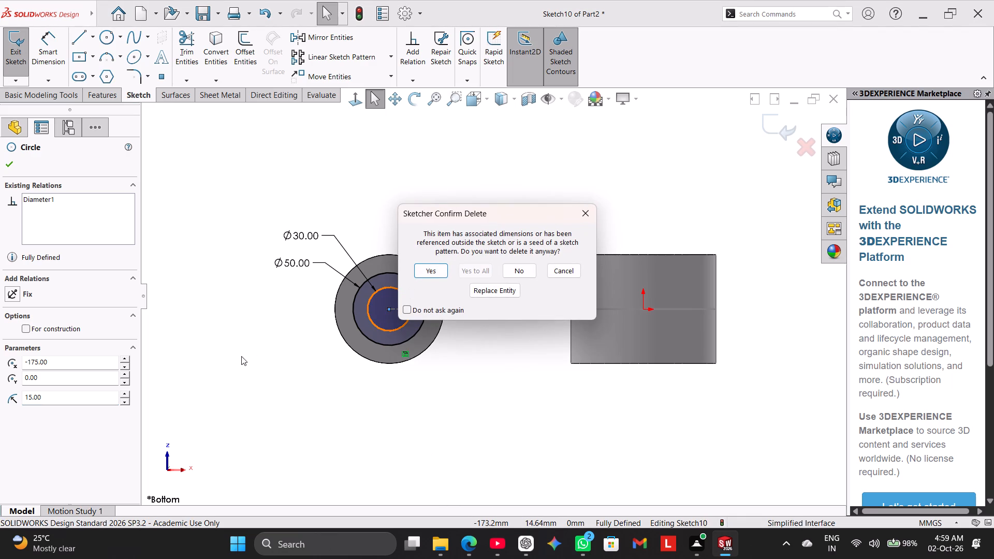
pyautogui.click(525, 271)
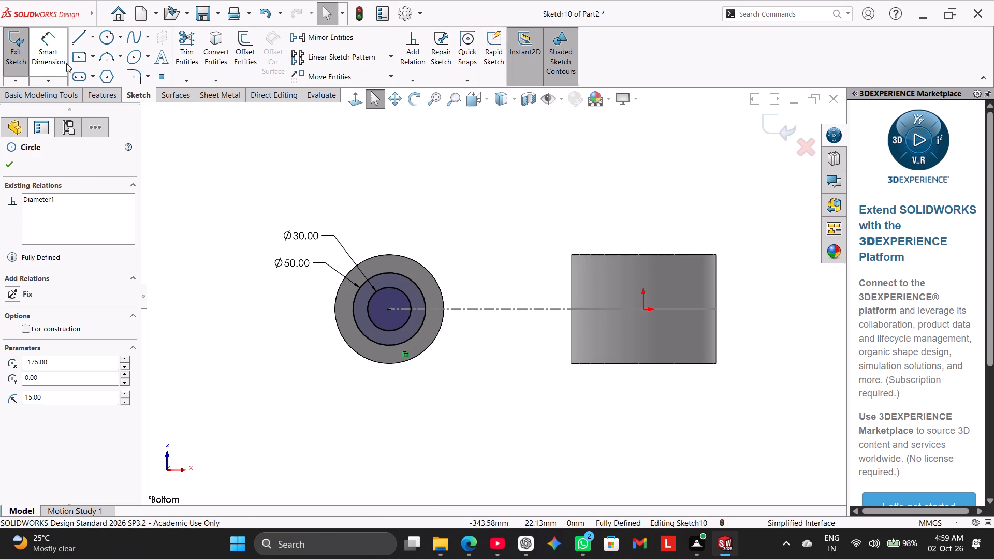
# Sketch a third concentric circle, about 30 mm in radius, centred on the disc's centre.
pyautogui.click(104, 32)
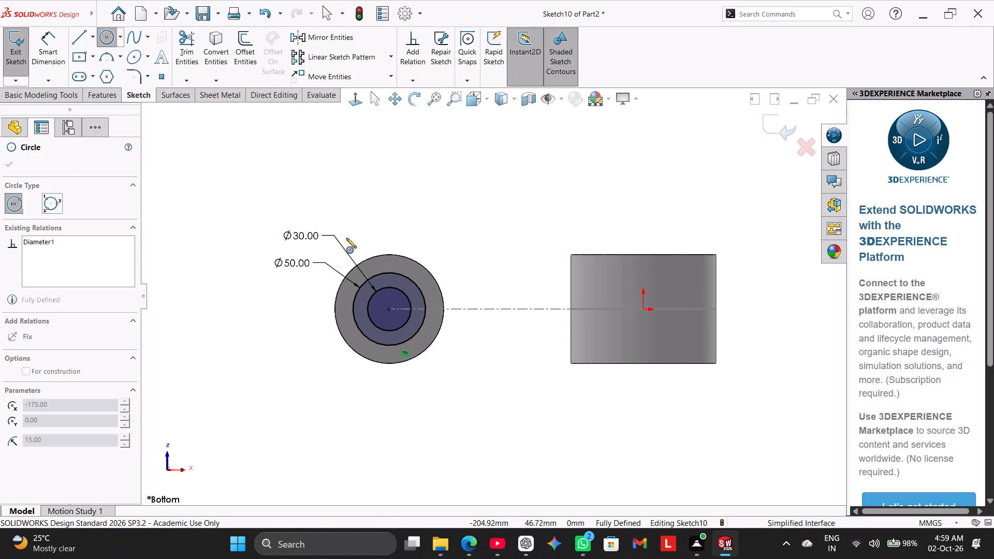
pyautogui.click(388, 309)
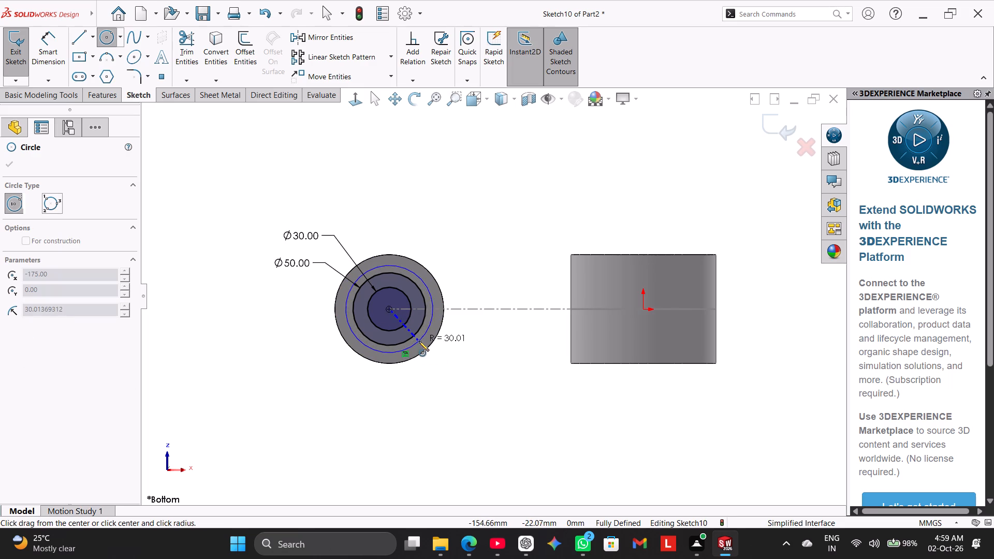
pyautogui.click(419, 341)
pyautogui.rightClick(418, 208)
pyautogui.click(448, 216)
# Dimension the new outermost sketch circle with a diameter of 55 mm.
pyautogui.click(60, 48)
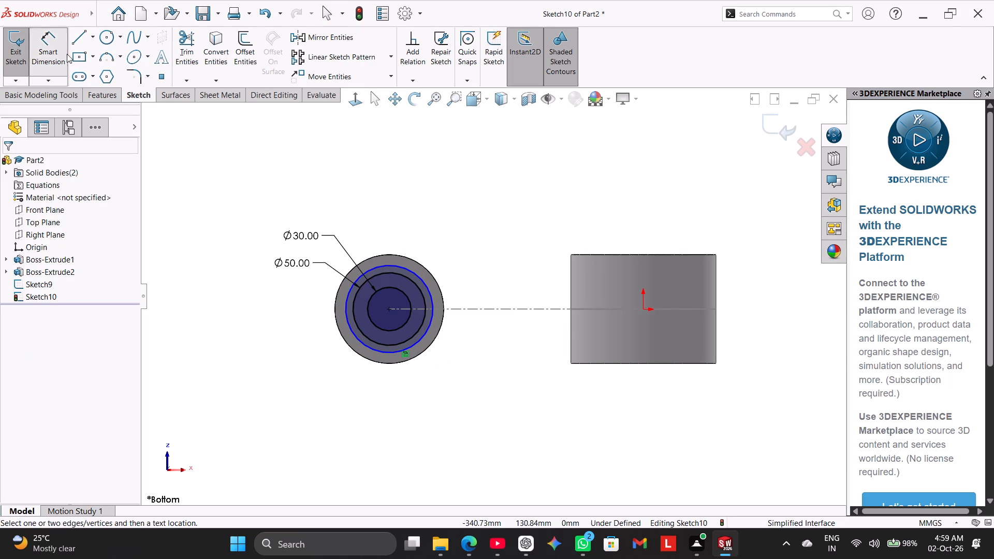
pyautogui.click(350, 296)
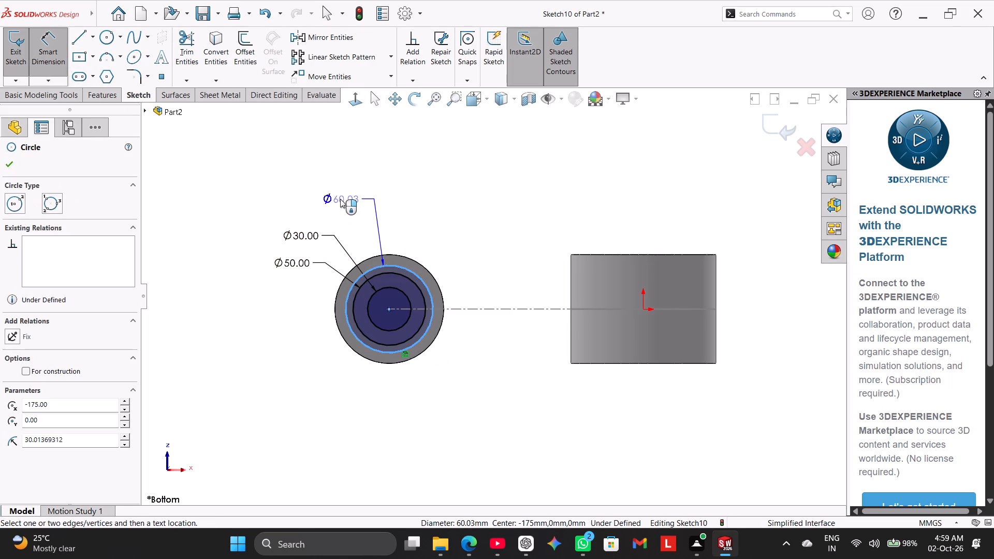
pyautogui.click(340, 199)
pyautogui.write('55')
pyautogui.press('Return')
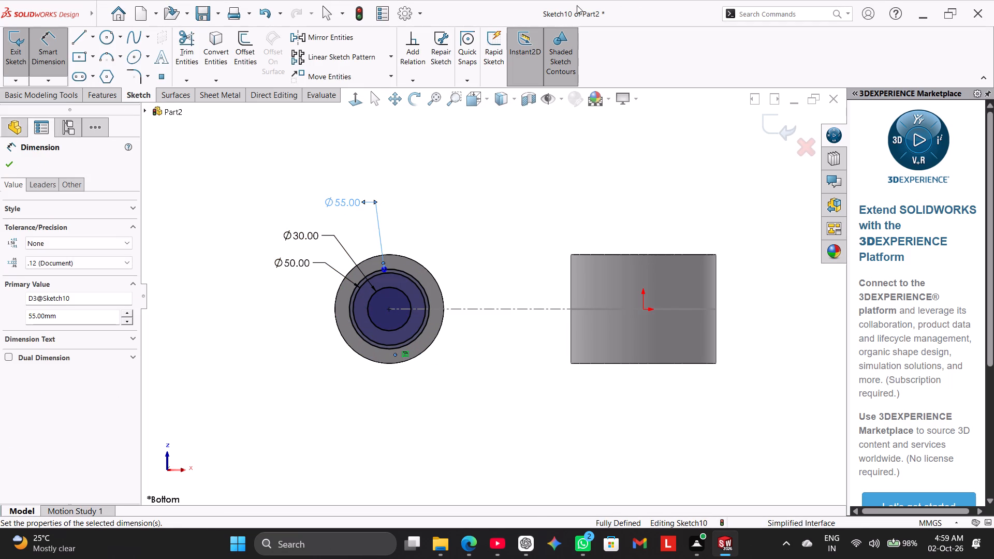
pyautogui.click(571, 141)
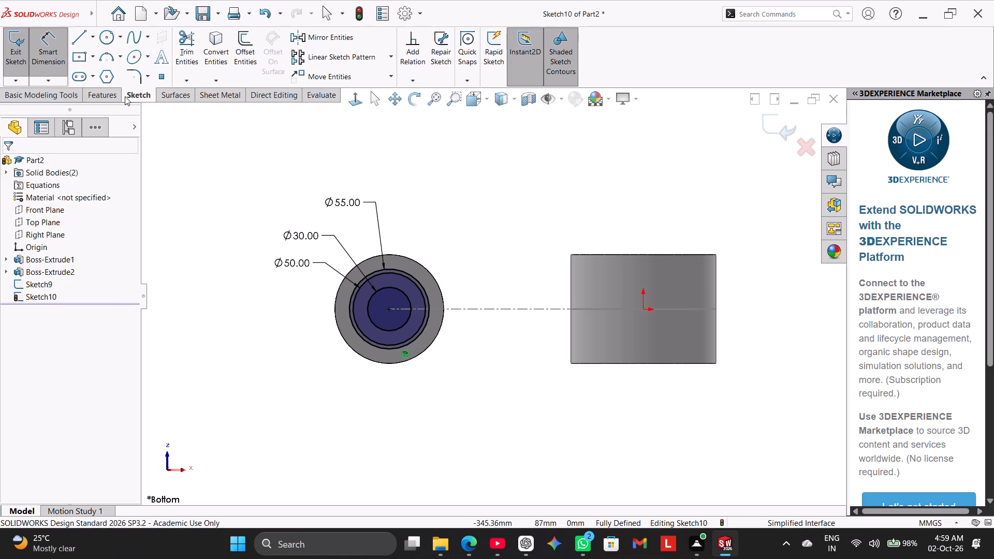
# Boss-Extrude only the 55 mm circle contour by a Blind depth of 55 mm, with the direction reversed back through the disc.
pyautogui.click(112, 96)
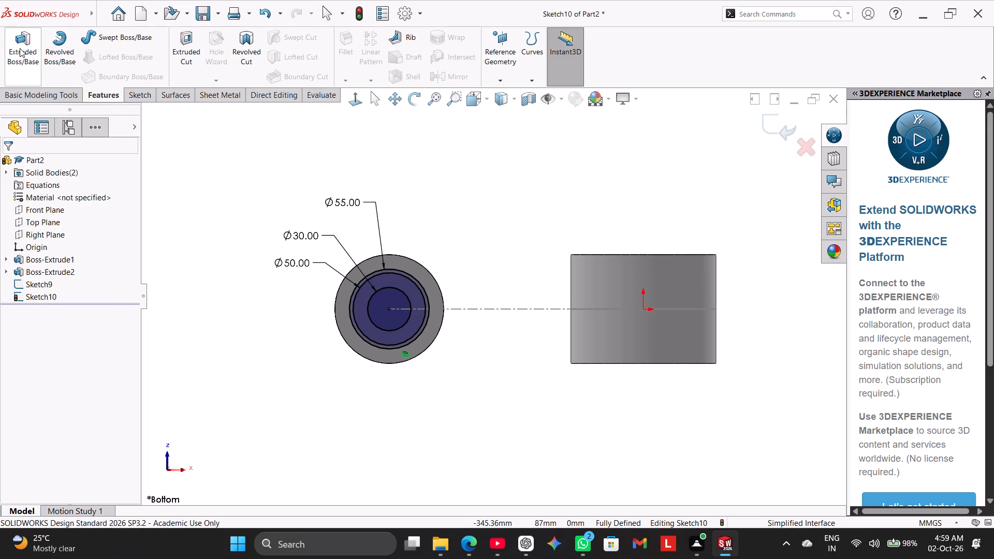
pyautogui.click(20, 48)
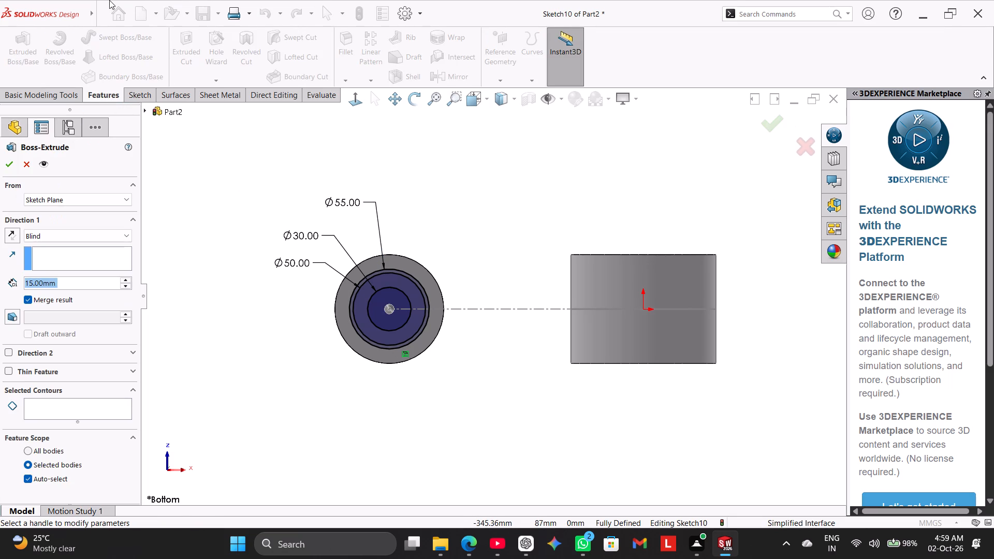
pyautogui.click(105, 410)
pyautogui.click(379, 269)
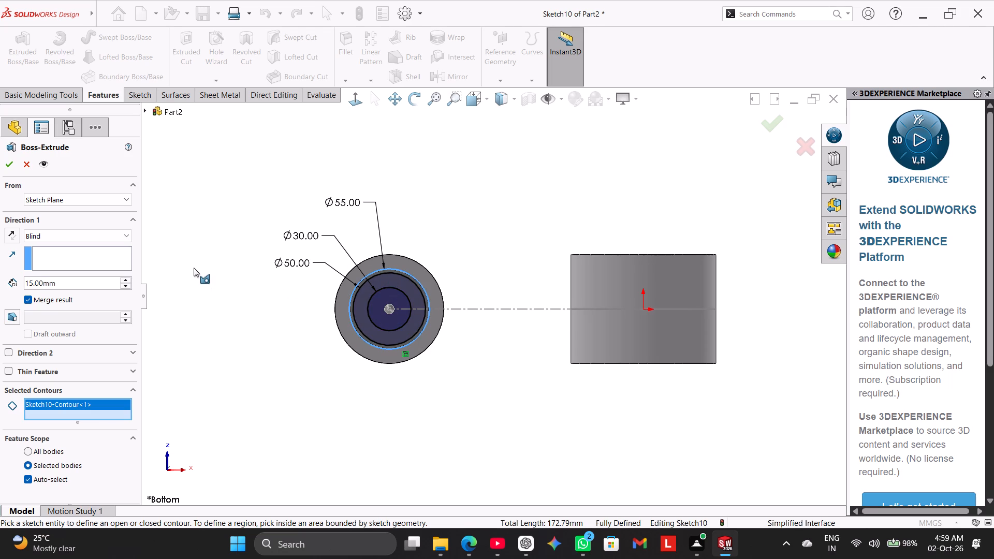
pyautogui.moveTo(199, 267); pyautogui.dragTo(225, 388, button='middle')
pyautogui.click(13, 233)
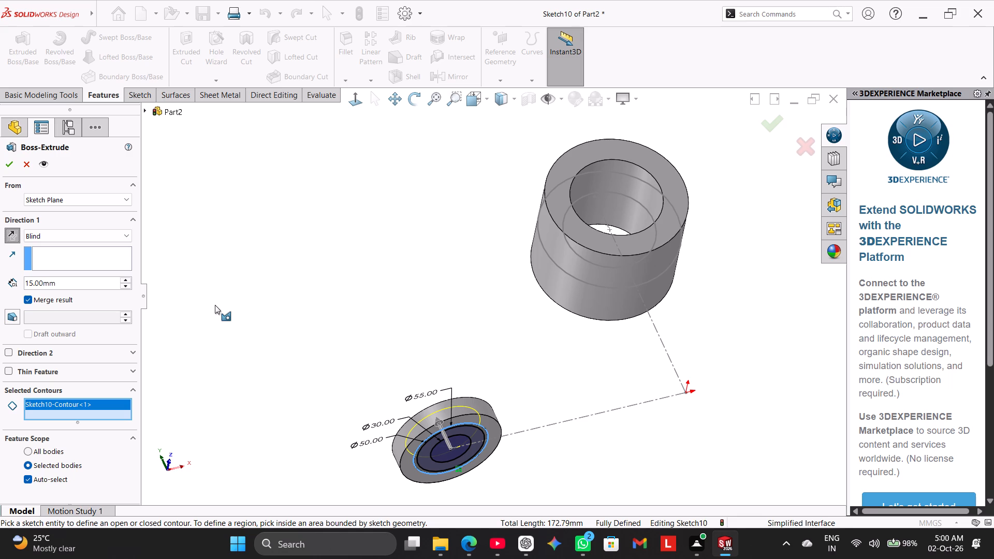
pyautogui.moveTo(258, 250); pyautogui.dragTo(261, 270, button='middle')
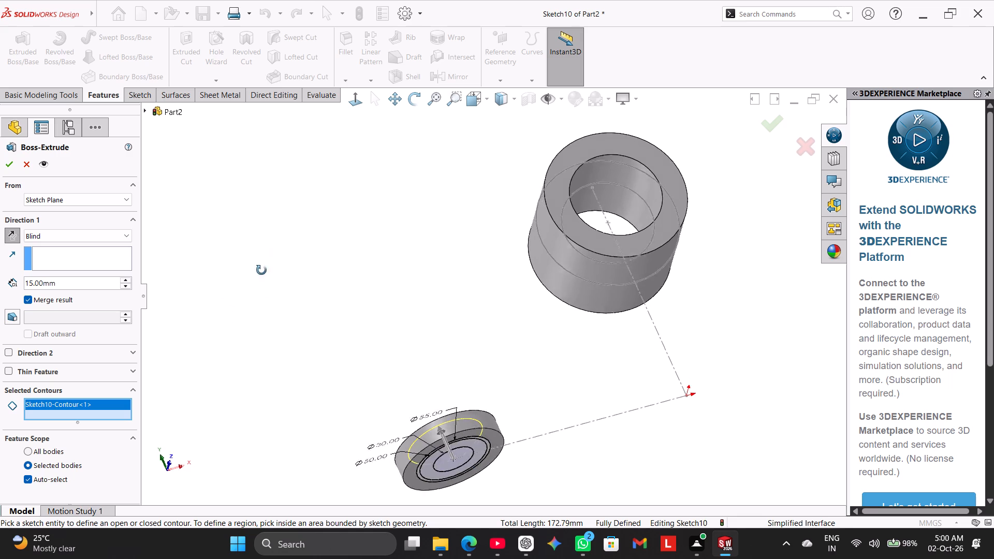
pyautogui.moveTo(261, 270); pyautogui.dragTo(264, 313, button='middle')
pyautogui.doubleClick(90, 281)
pyautogui.write('55')
pyautogui.press('Return')
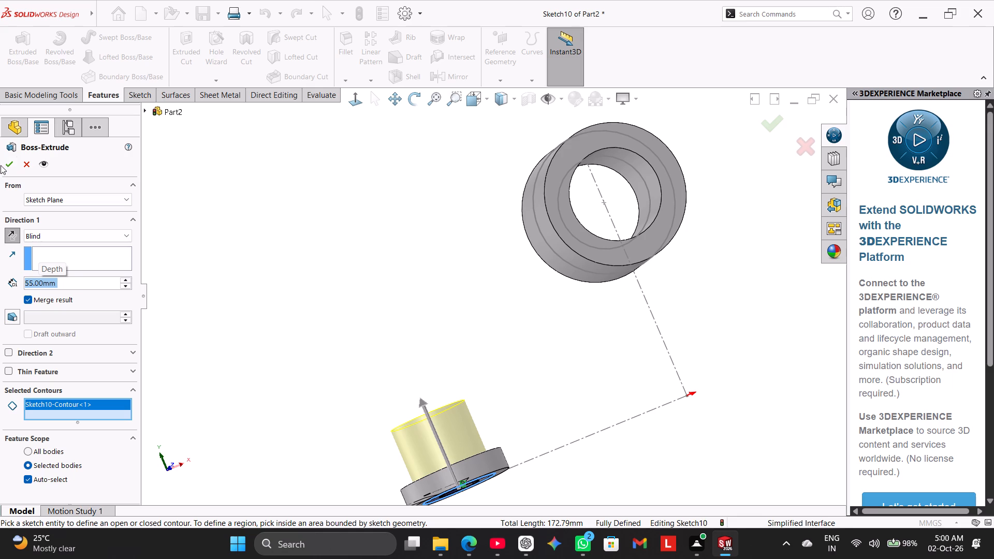
pyautogui.click(8, 165)
pyautogui.click(223, 259)
# Extrude-cut the 50 mm circle contour of the same sketch through the disc and boss, using a Blind depth of 60 mm.
pyautogui.moveTo(358, 320); pyautogui.dragTo(329, 237, button='middle')
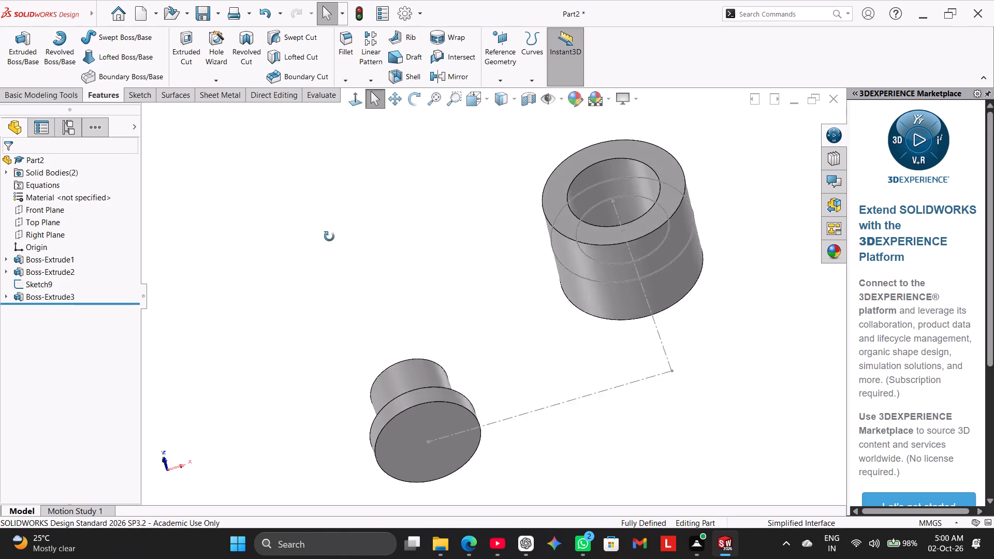
pyautogui.moveTo(329, 237); pyautogui.dragTo(325, 214, button='middle')
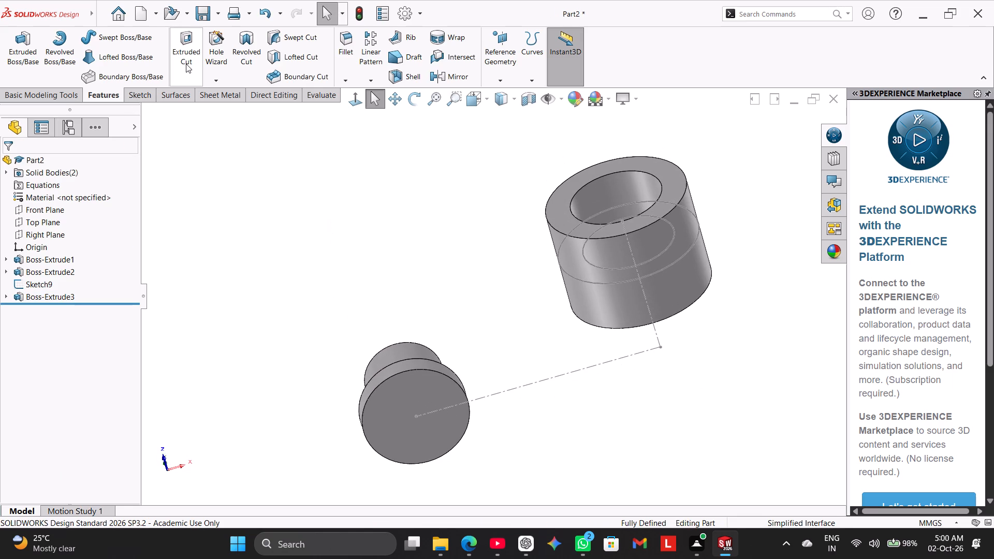
pyautogui.click(186, 64)
pyautogui.click(145, 108)
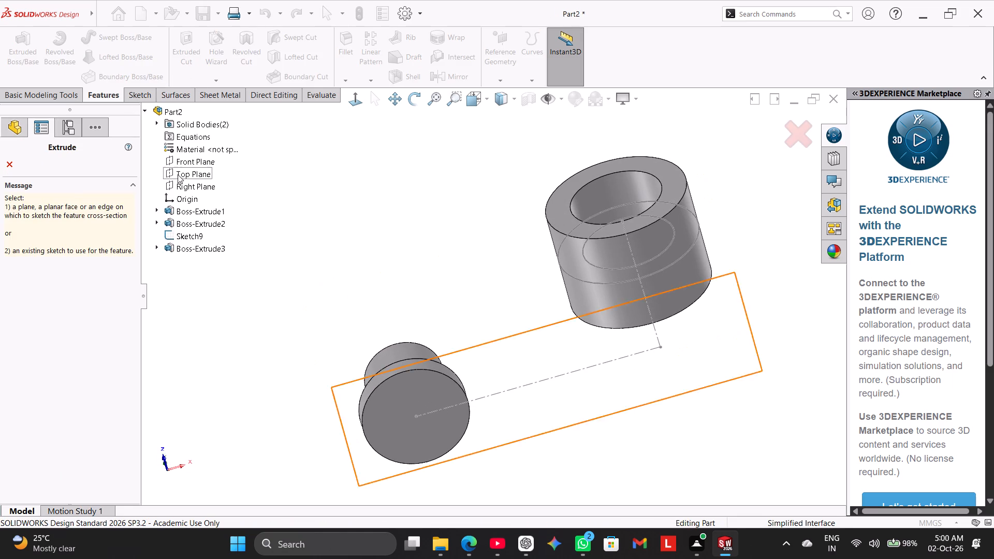
pyautogui.click(157, 245)
pyautogui.click(186, 258)
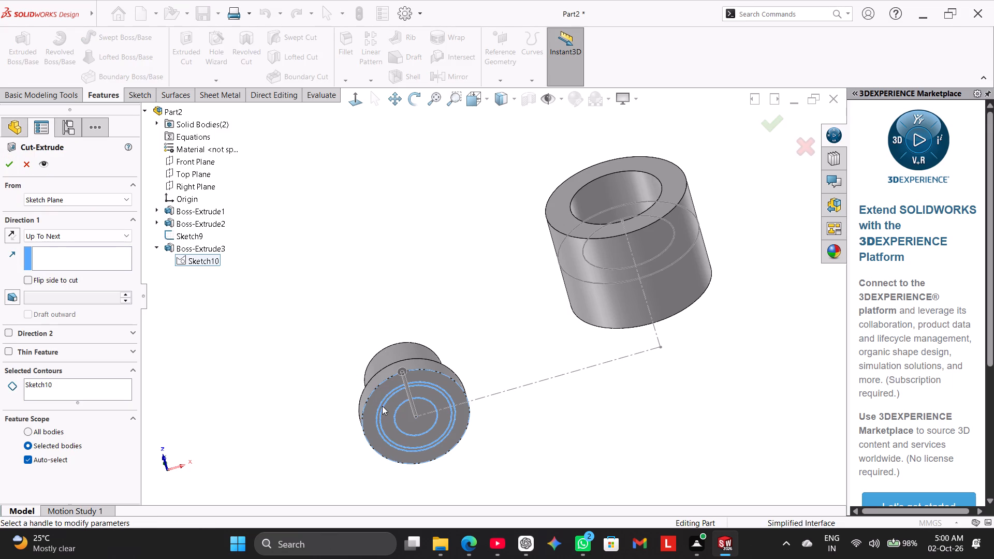
pyautogui.rightClick(90, 385)
pyautogui.click(119, 391)
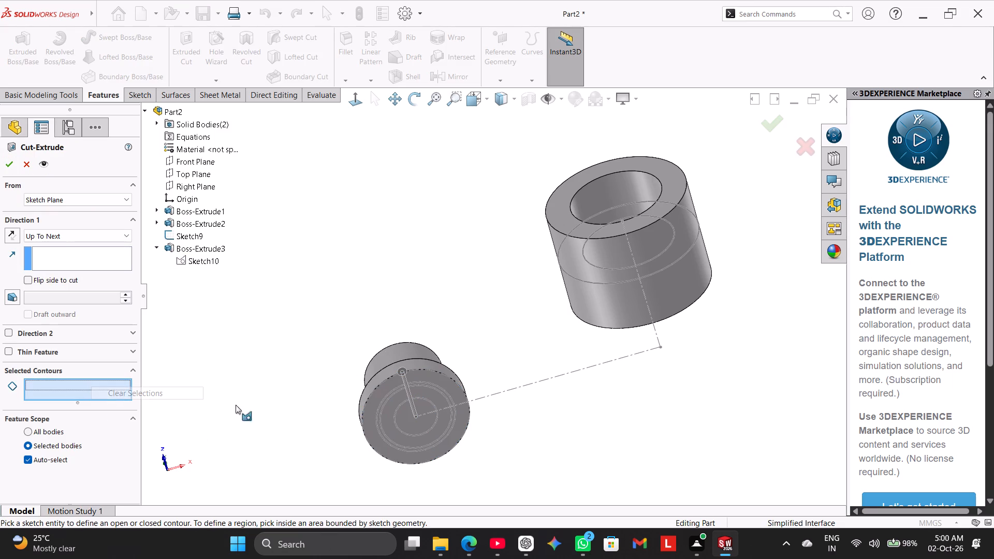
pyautogui.click(379, 410)
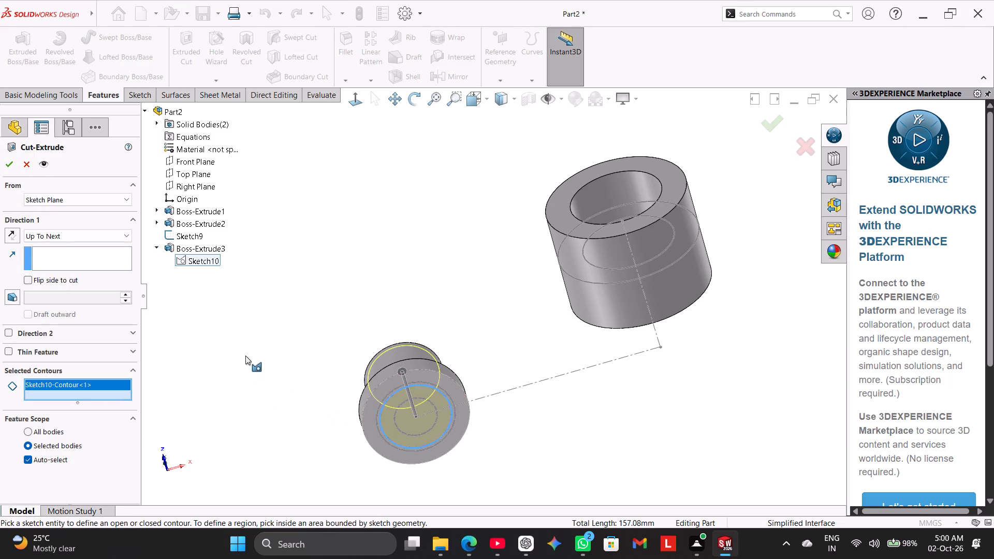
pyautogui.moveTo(244, 355); pyautogui.dragTo(266, 405, button='middle')
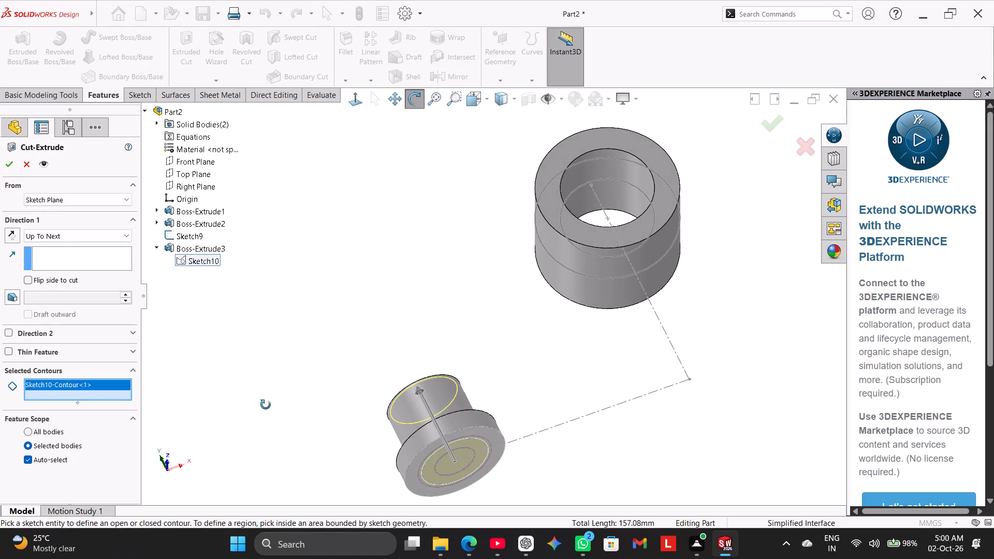
pyautogui.moveTo(266, 405); pyautogui.dragTo(246, 381, button='middle')
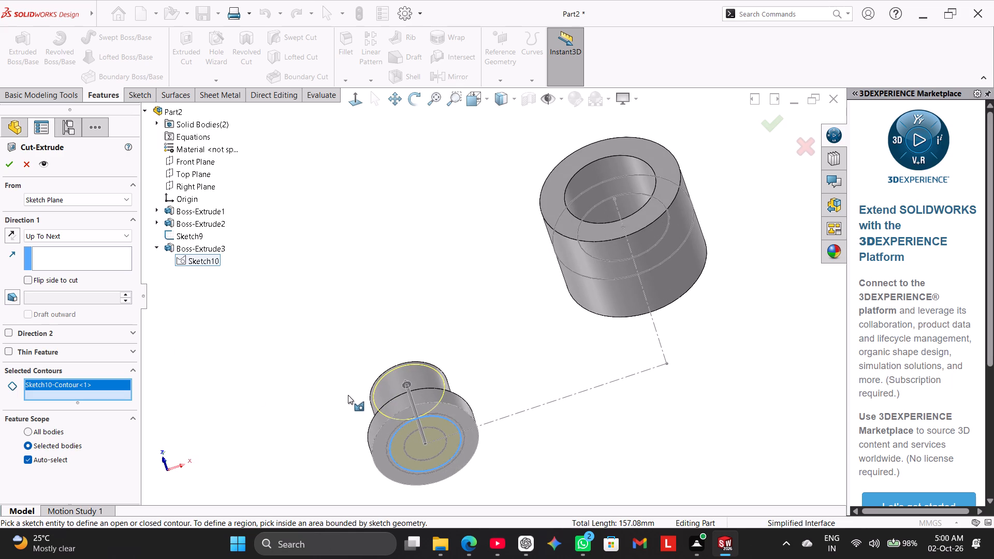
pyautogui.click(86, 237)
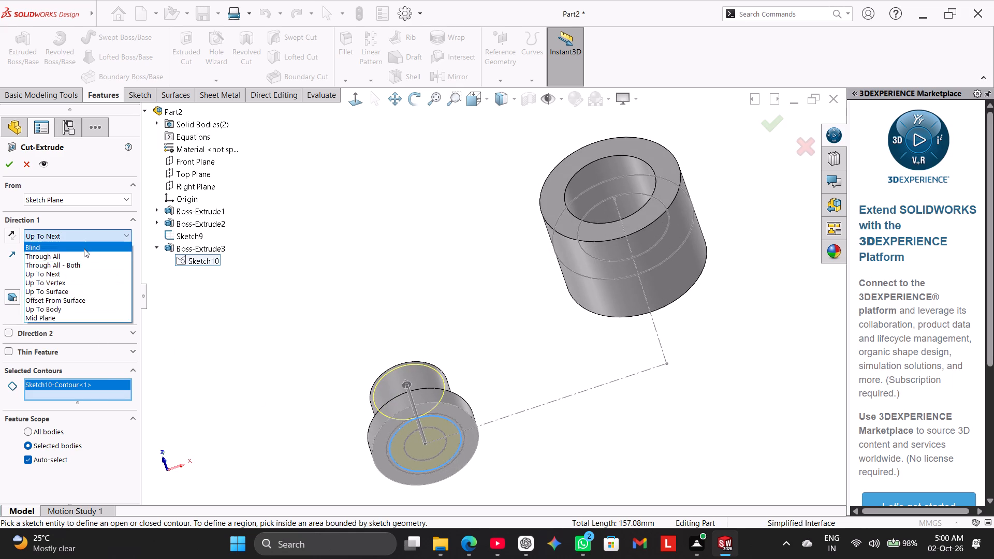
pyautogui.click(84, 248)
pyautogui.click(86, 285)
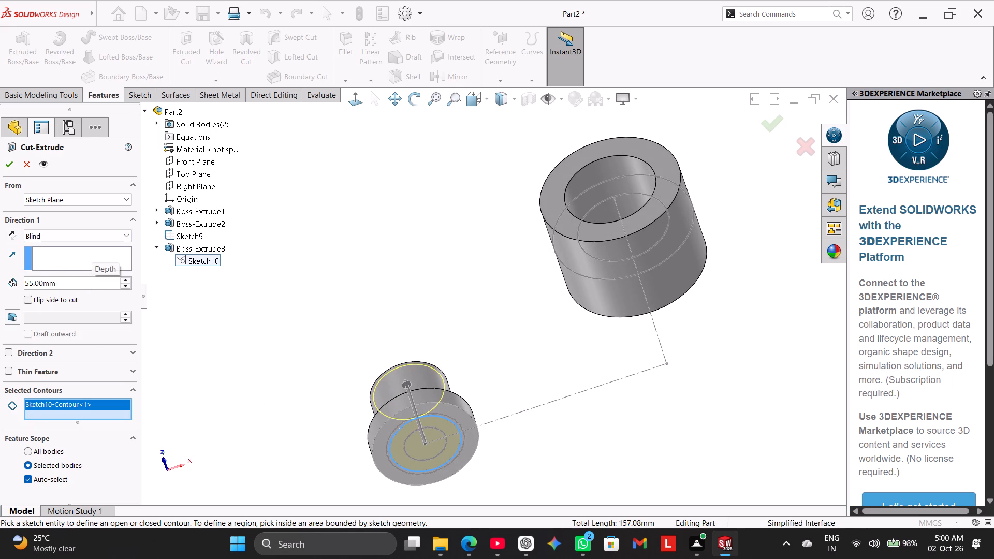
pyautogui.press('5')
pyautogui.press('Return')
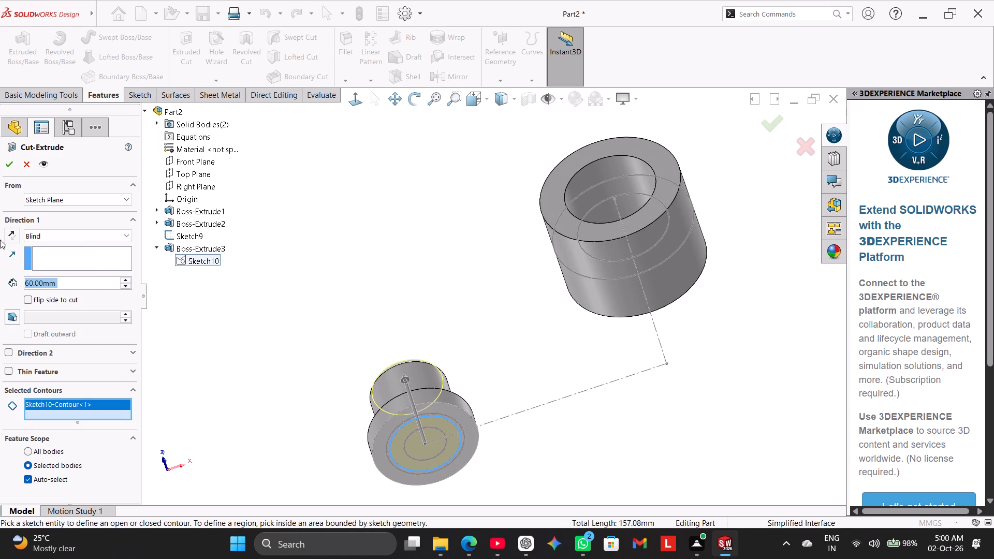
pyautogui.click(12, 163)
pyautogui.click(243, 363)
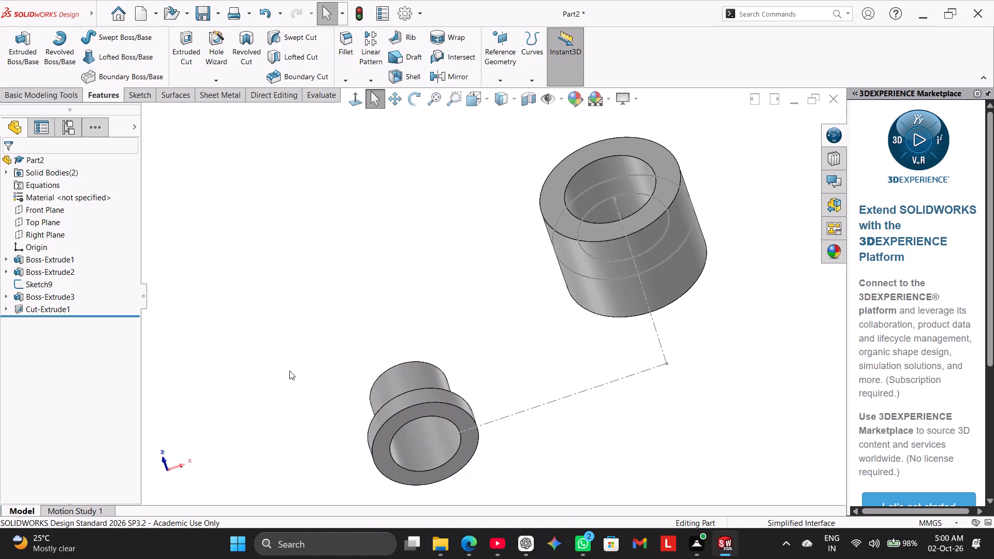
# Edit the 50 mm circle's cut through the disc and set its Blind depth to 5 mm.
pyautogui.moveTo(291, 365); pyautogui.dragTo(290, 340, button='middle')
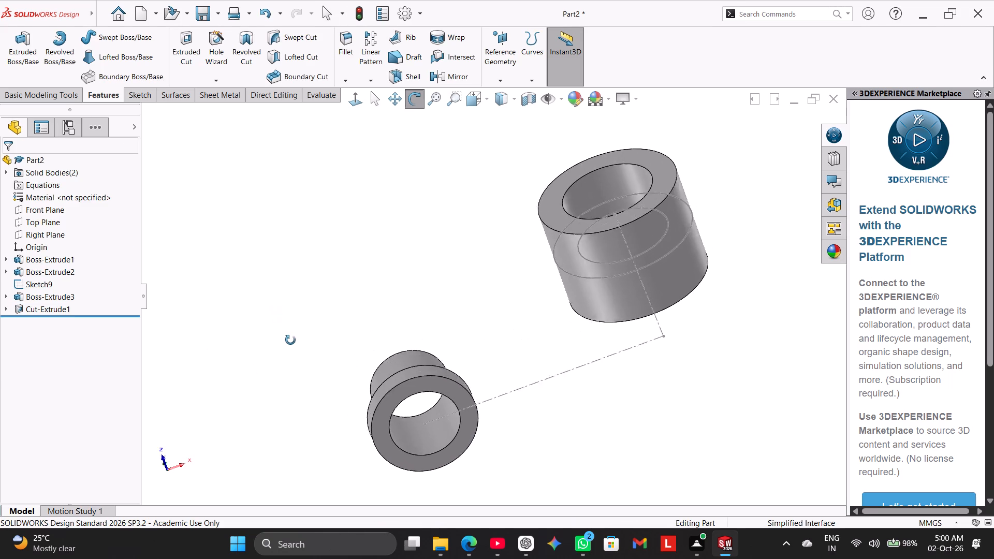
pyautogui.moveTo(290, 340); pyautogui.dragTo(318, 381, button='middle')
pyautogui.moveTo(320, 375); pyautogui.dragTo(404, 472, button='middle')
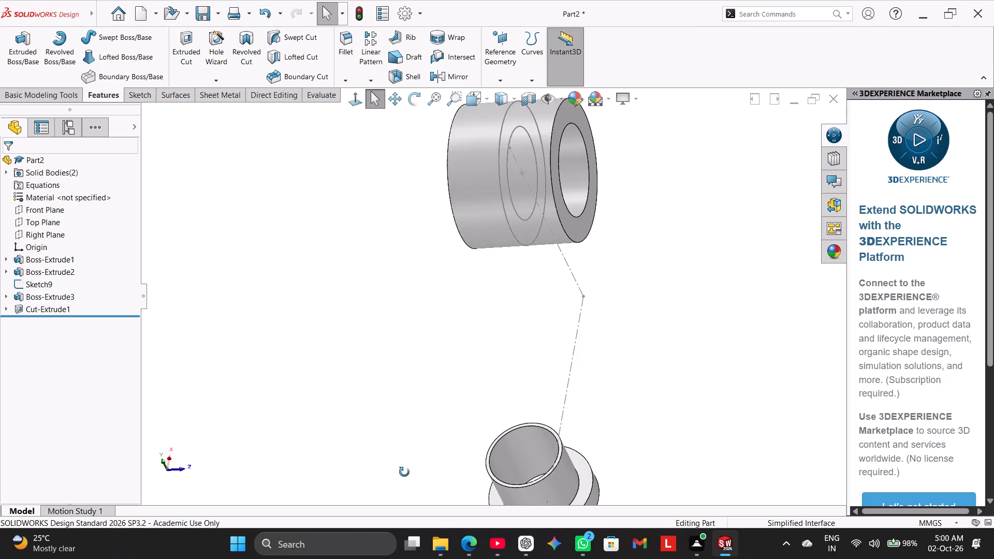
pyautogui.moveTo(404, 472); pyautogui.dragTo(316, 363, button='middle')
pyautogui.rightClick(69, 308)
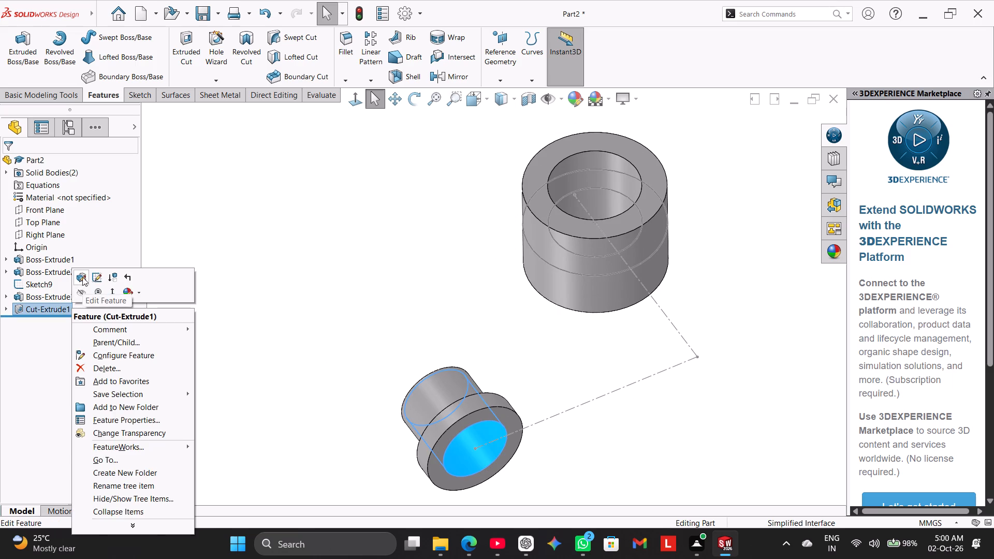
pyautogui.click(82, 277)
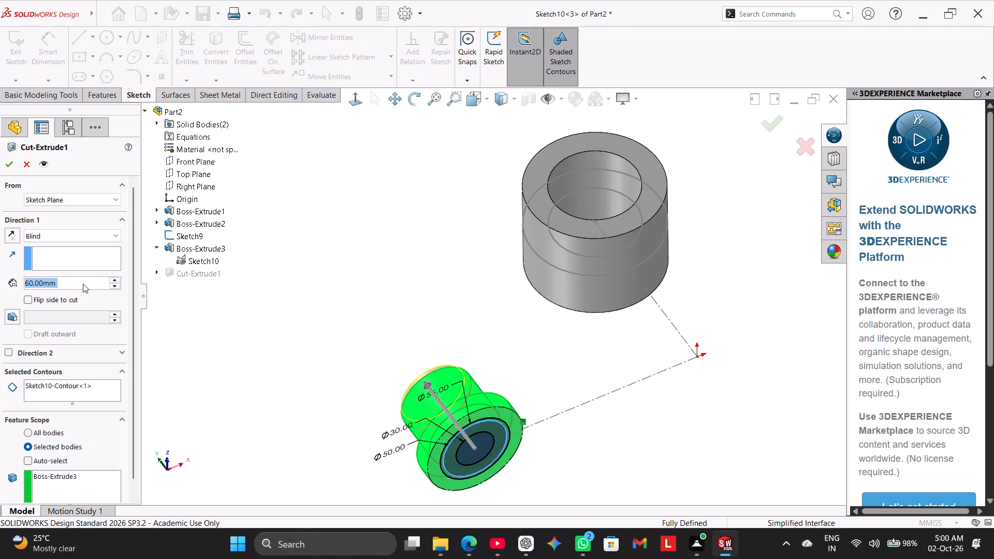
pyautogui.press('5')
pyautogui.press('Return')
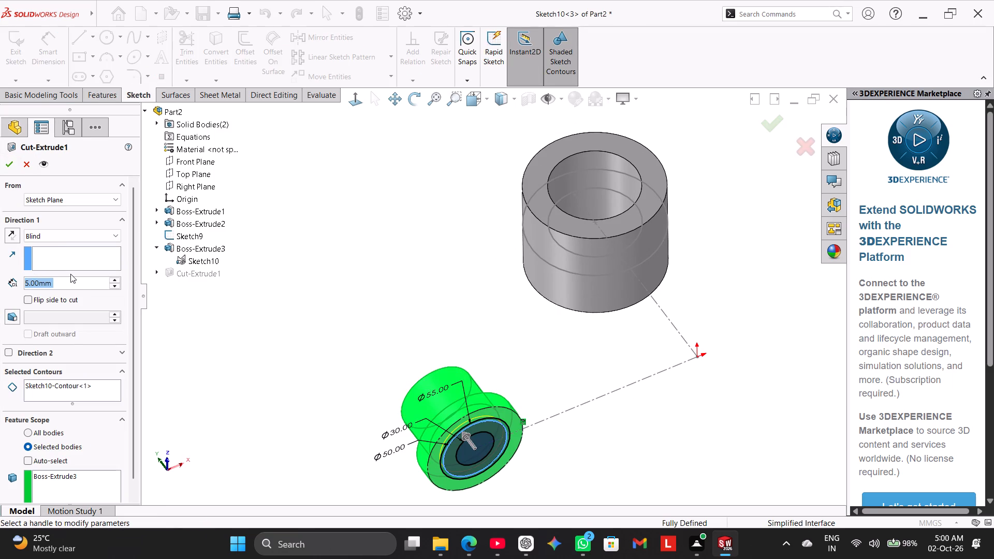
pyautogui.click(11, 164)
pyautogui.click(245, 374)
# Extrude-cut the 30 mm circle contour of the disc's shared sketch through the boss with the Up To Next end condition.
pyautogui.moveTo(275, 357); pyautogui.dragTo(241, 273, button='middle')
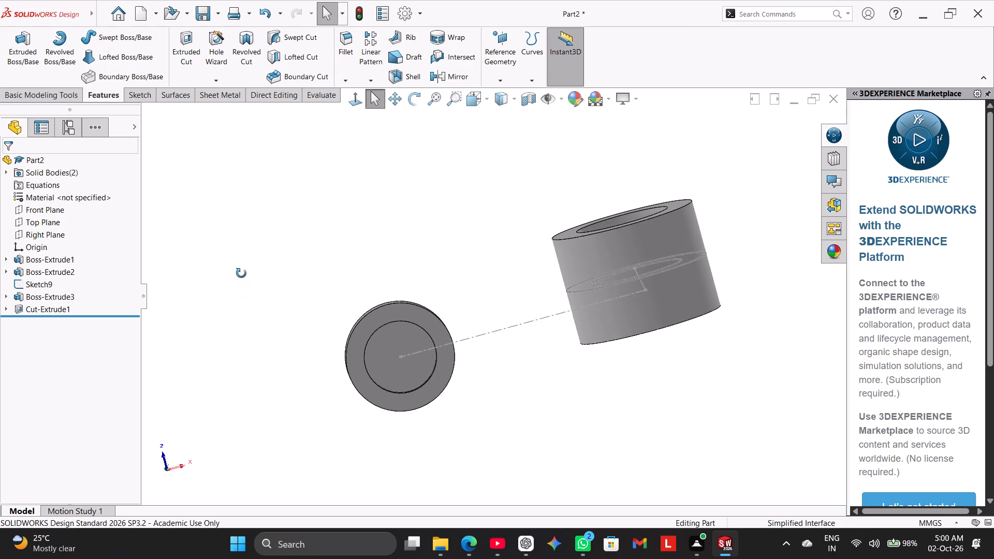
pyautogui.moveTo(241, 273); pyautogui.dragTo(246, 288, button='middle')
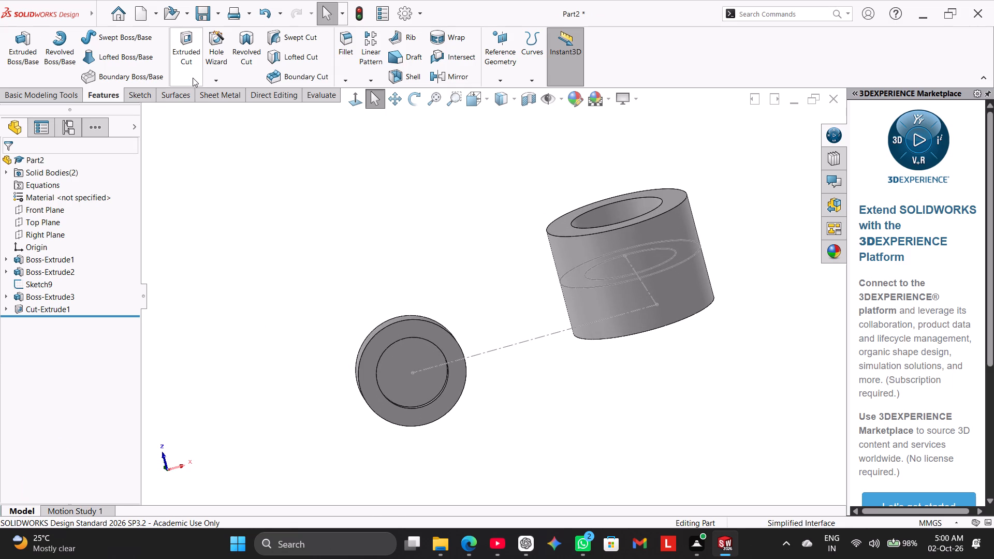
pyautogui.click(193, 78)
pyautogui.click(160, 271)
pyautogui.click(185, 289)
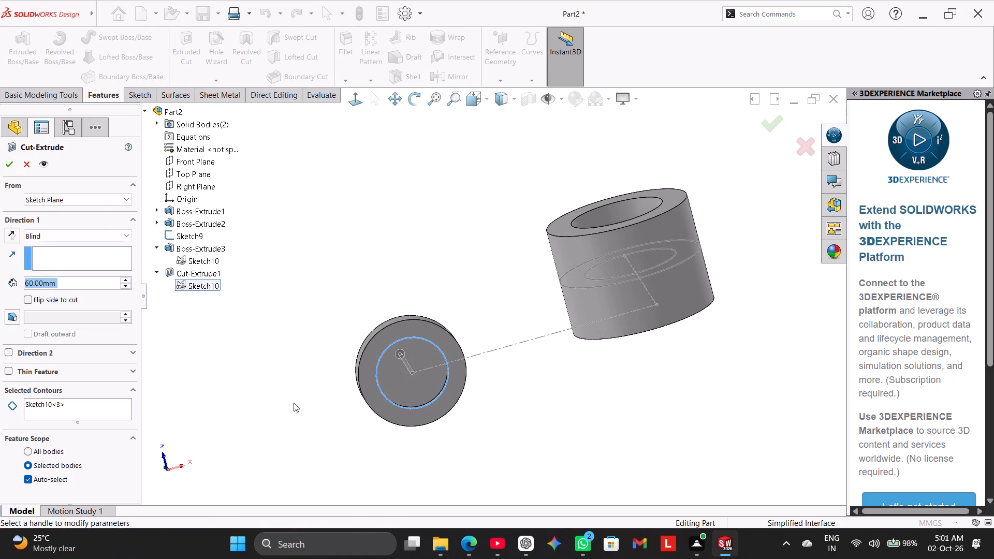
pyautogui.rightClick(120, 409)
pyautogui.click(141, 410)
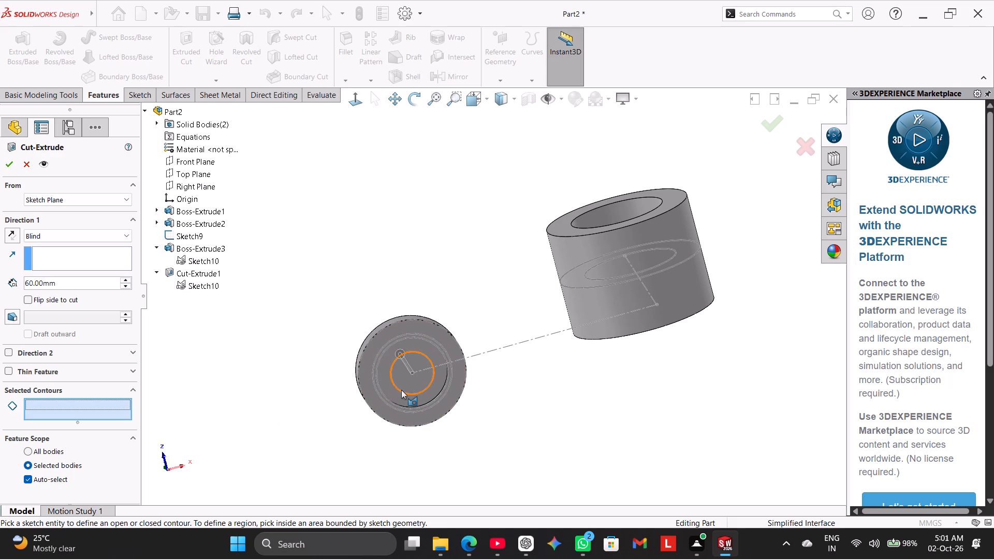
pyautogui.click(401, 390)
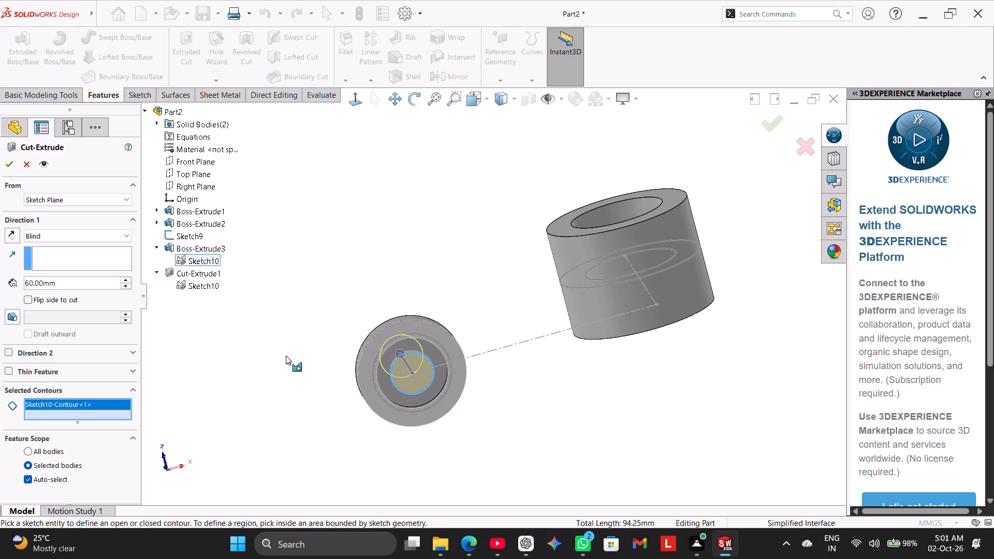
pyautogui.moveTo(288, 360); pyautogui.dragTo(329, 439, button='middle')
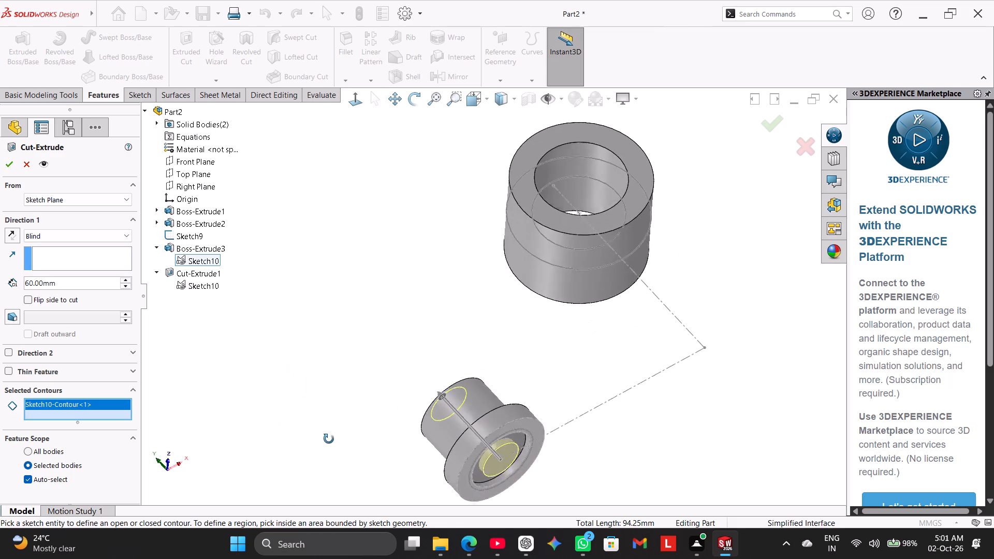
pyautogui.moveTo(329, 439); pyautogui.dragTo(341, 452, button='middle')
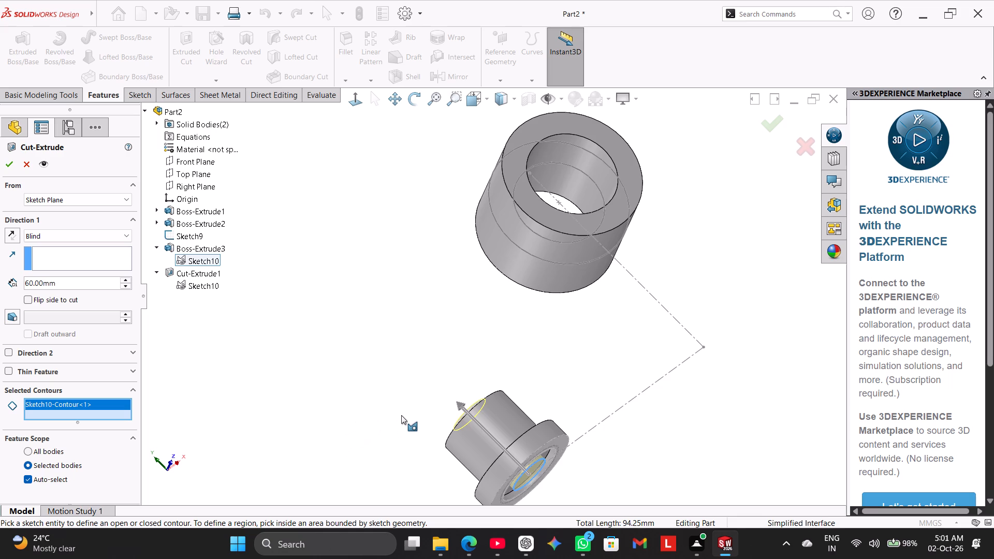
pyautogui.scroll(1, 401, 415)
pyautogui.moveTo(403, 388); pyautogui.dragTo(460, 467, button='middle')
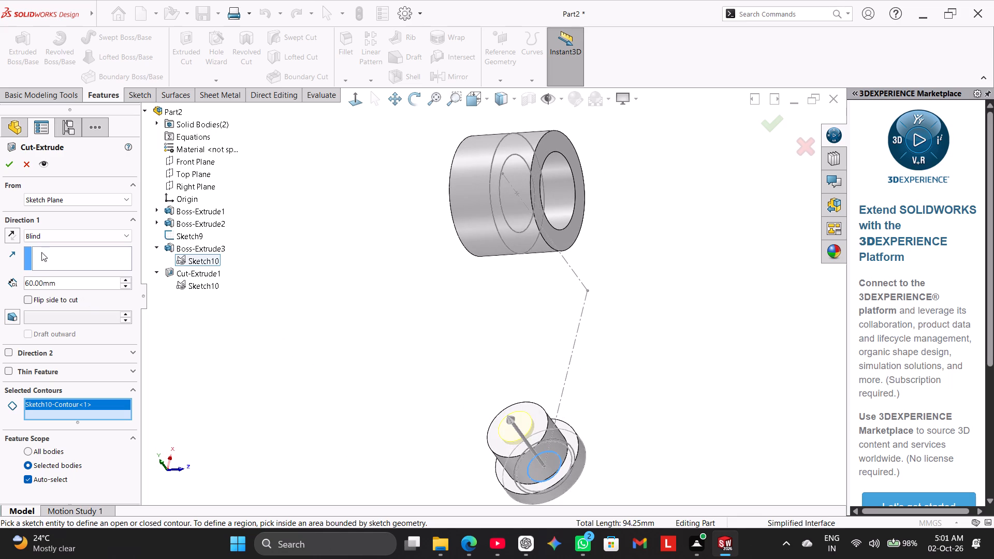
pyautogui.click(40, 237)
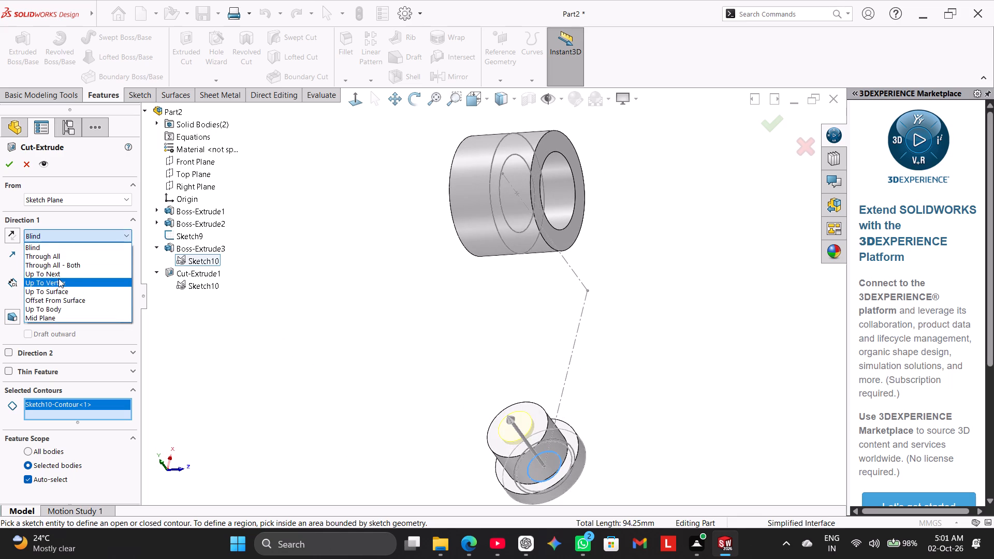
pyautogui.click(59, 275)
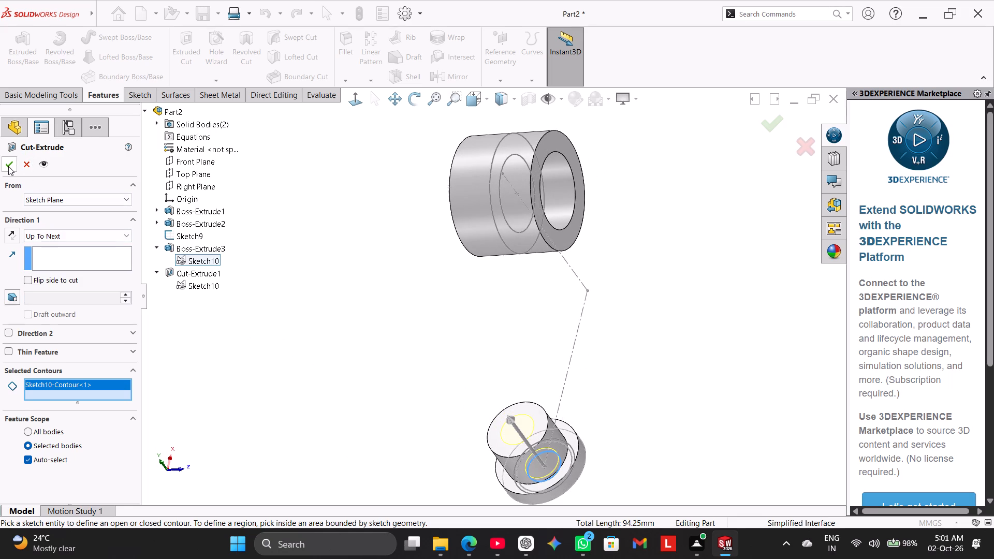
pyautogui.click(8, 166)
pyautogui.click(258, 336)
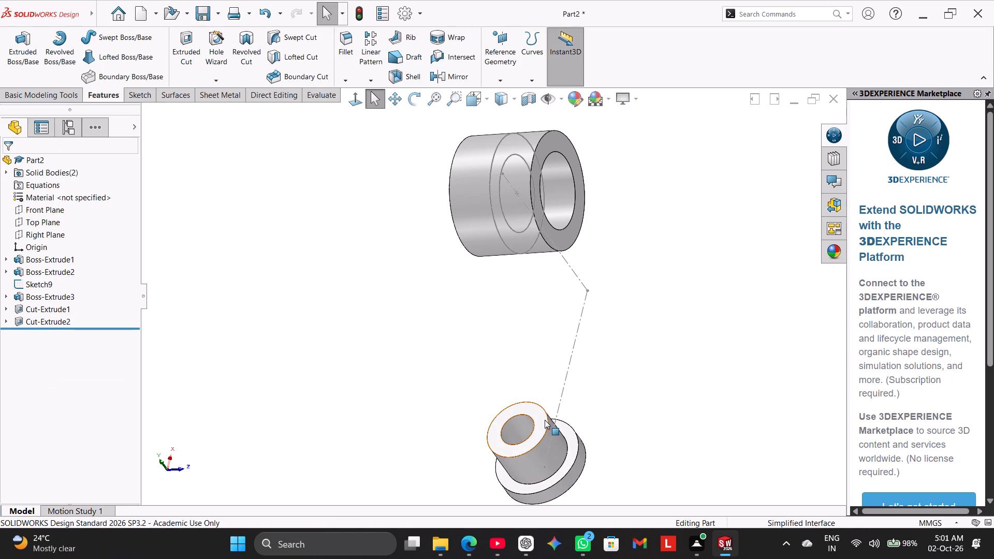
# Start a sketch on the boss's free end face and draw a circle about 25 mm in radius, concentric with the bore.
pyautogui.rightClick(542, 419)
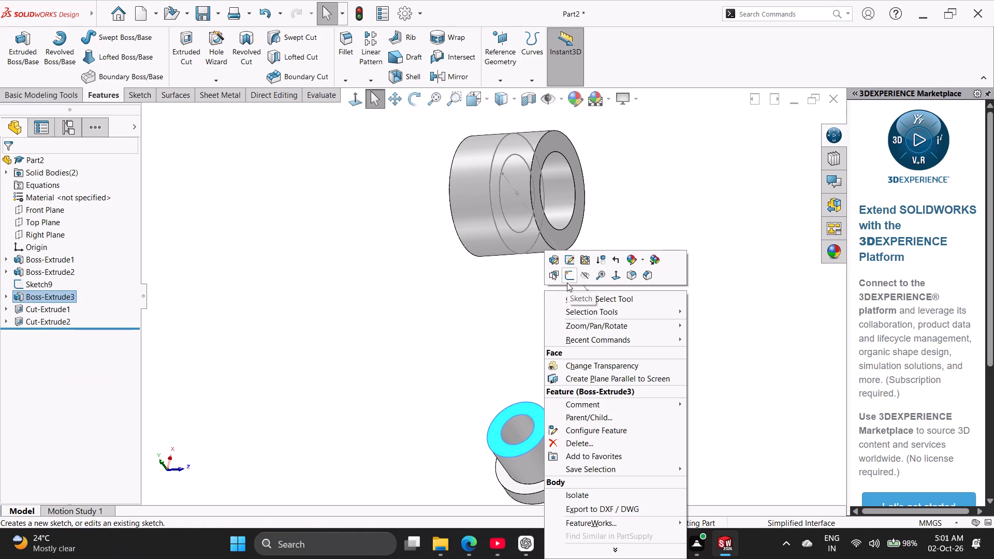
pyautogui.click(567, 283)
pyautogui.click(278, 169)
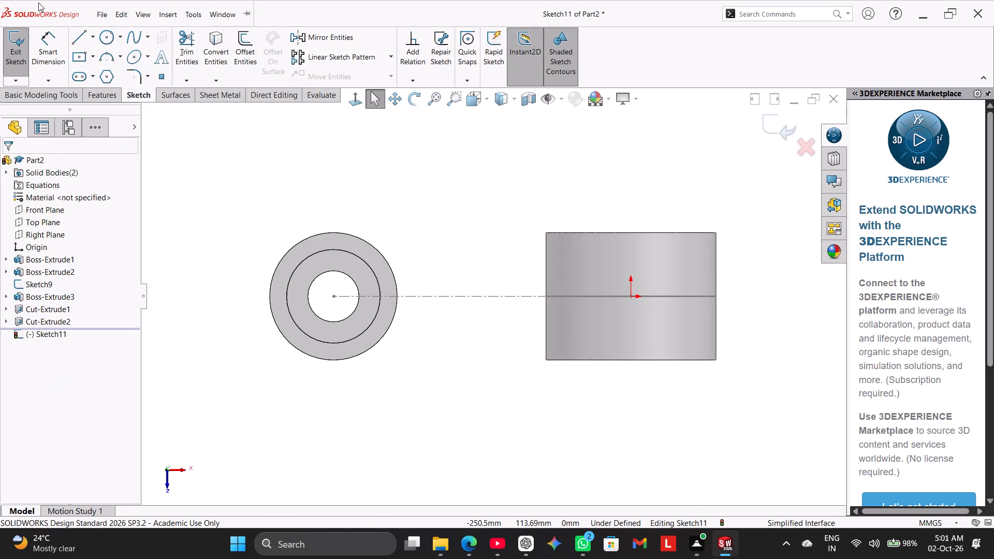
pyautogui.click(105, 36)
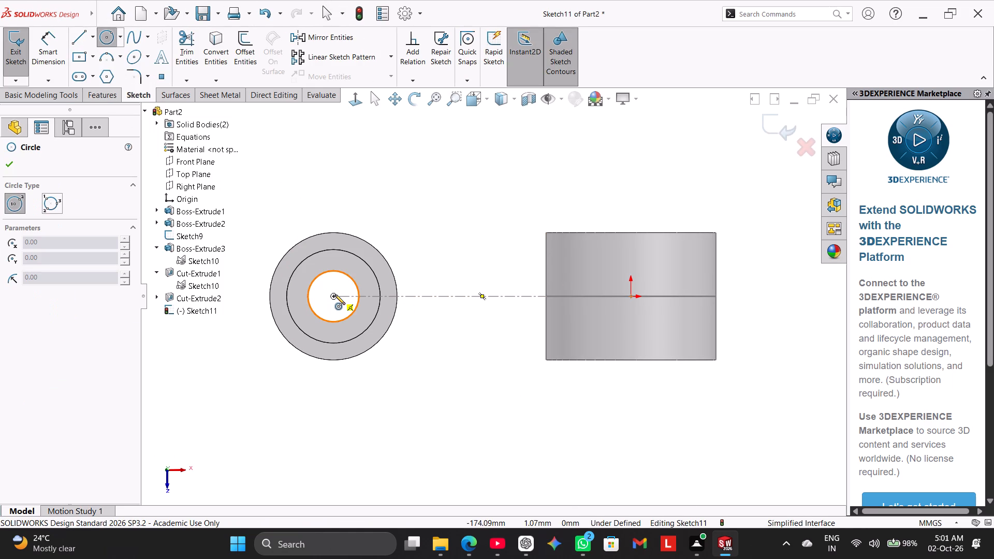
pyautogui.click(335, 295)
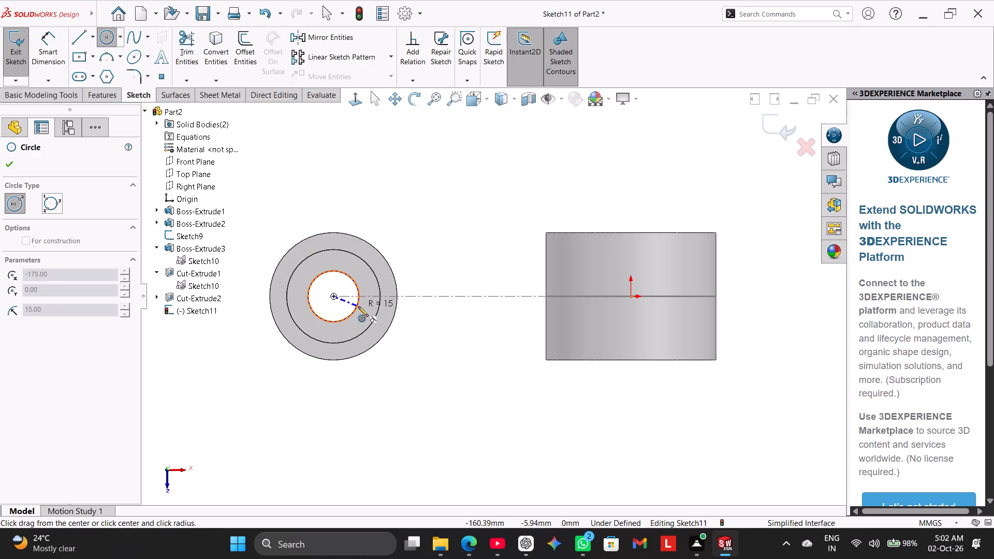
pyautogui.click(369, 318)
pyautogui.rightClick(425, 216)
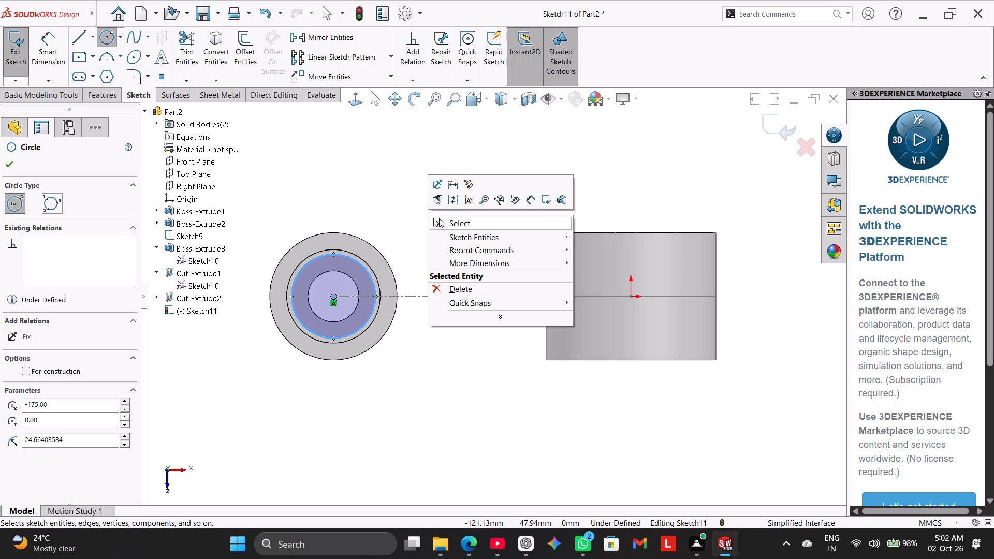
pyautogui.click(443, 219)
# Dimension the new circle on the boss's end face with a diameter of 40 mm.
pyautogui.click(59, 44)
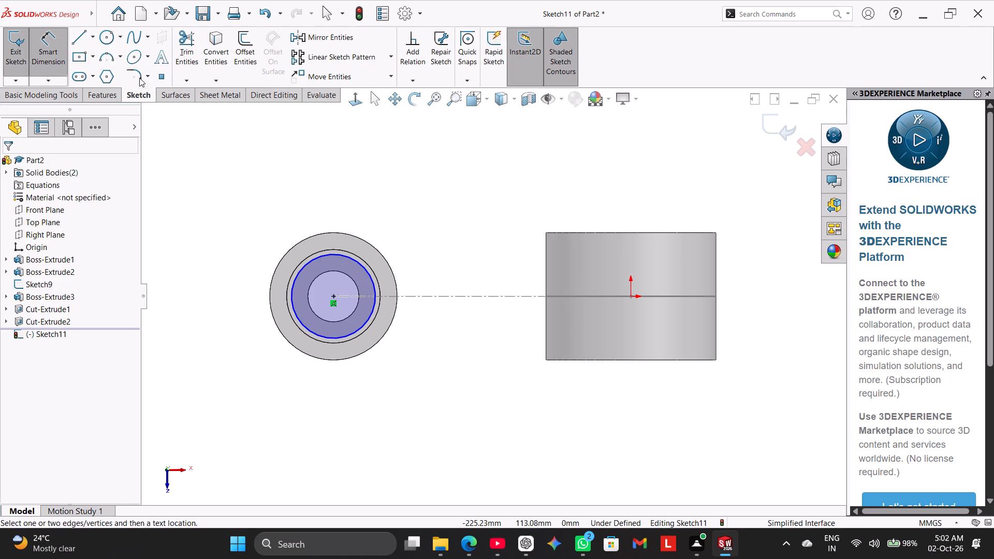
pyautogui.click(325, 256)
pyautogui.click(218, 209)
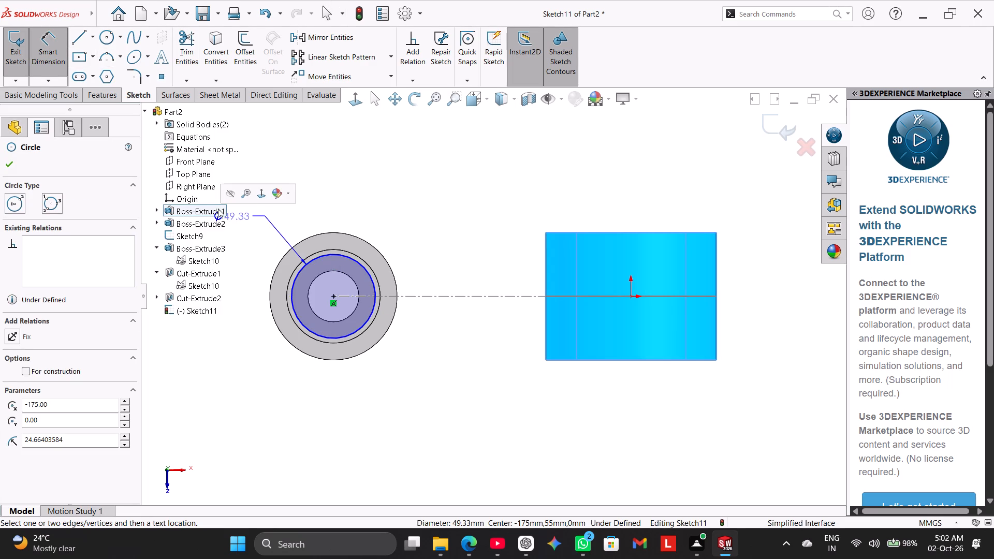
pyautogui.click(266, 222)
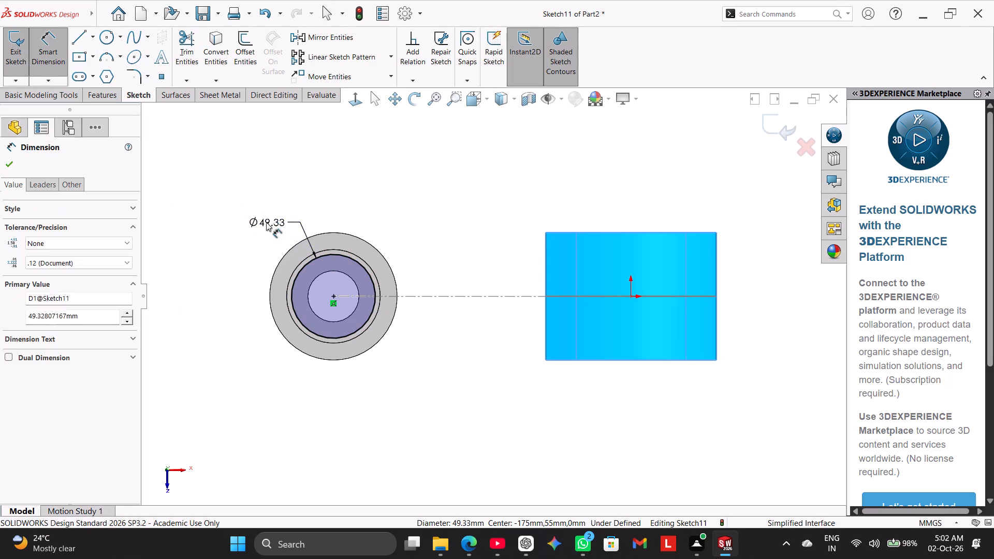
pyautogui.write('40')
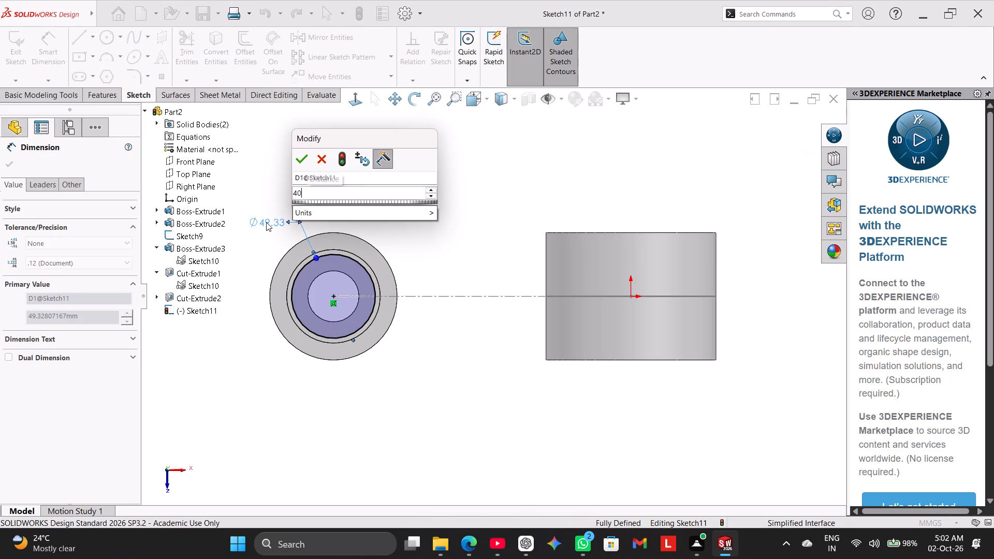
pyautogui.press('Return')
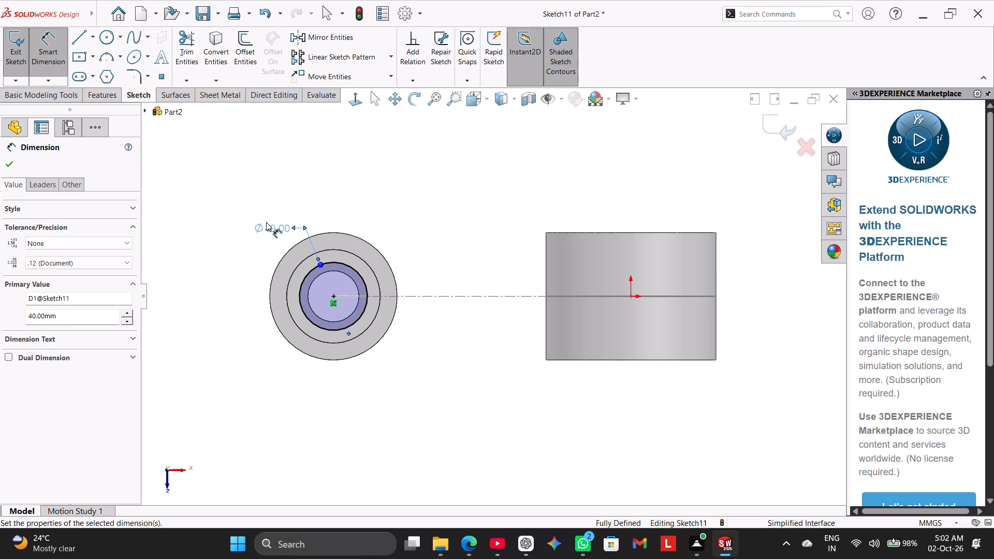
pyautogui.rightClick(316, 160)
pyautogui.click(361, 191)
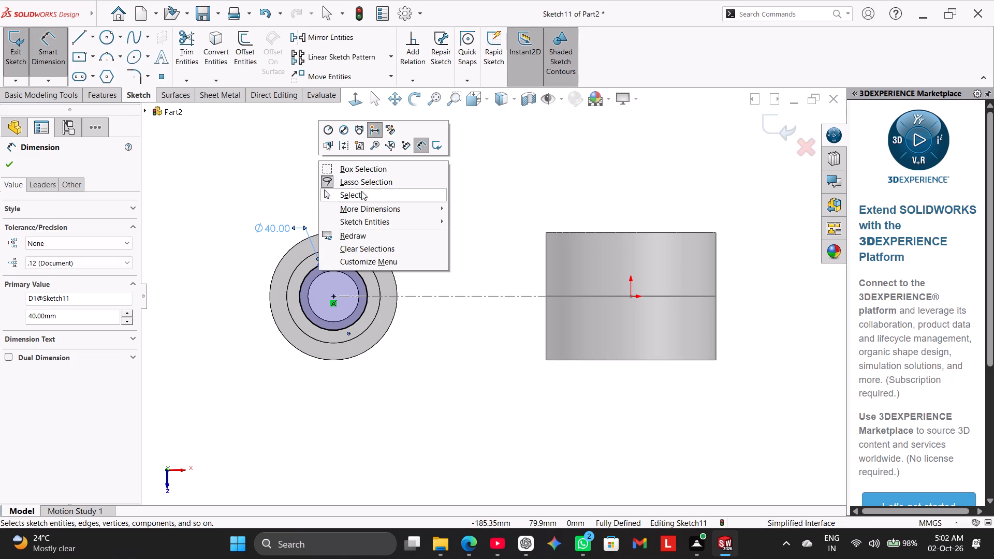
# Extrude-cut the 40 mm circle into the boss's end face with a Blind depth of 5 mm.
pyautogui.moveTo(240, 344); pyautogui.dragTo(227, 260, button='middle')
pyautogui.click(95, 92)
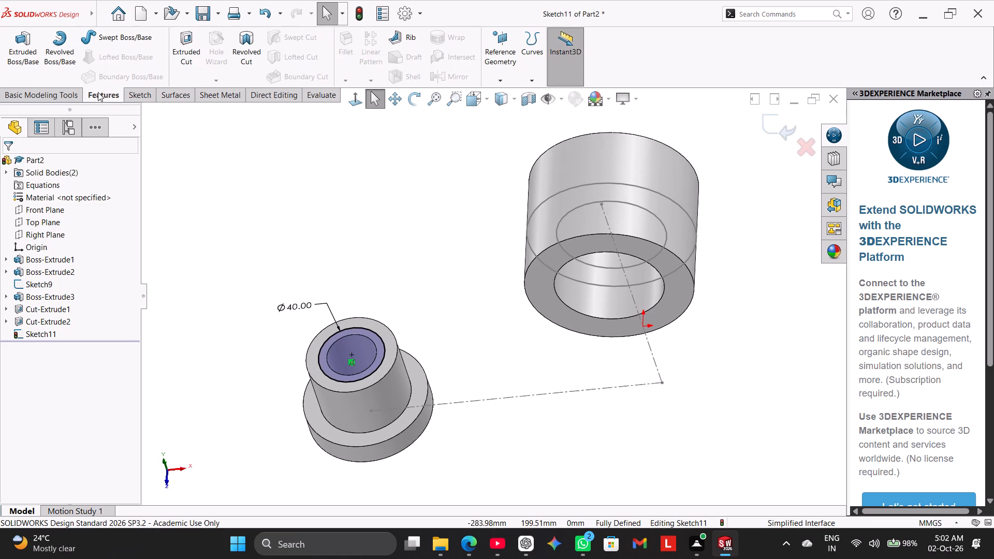
pyautogui.click(197, 45)
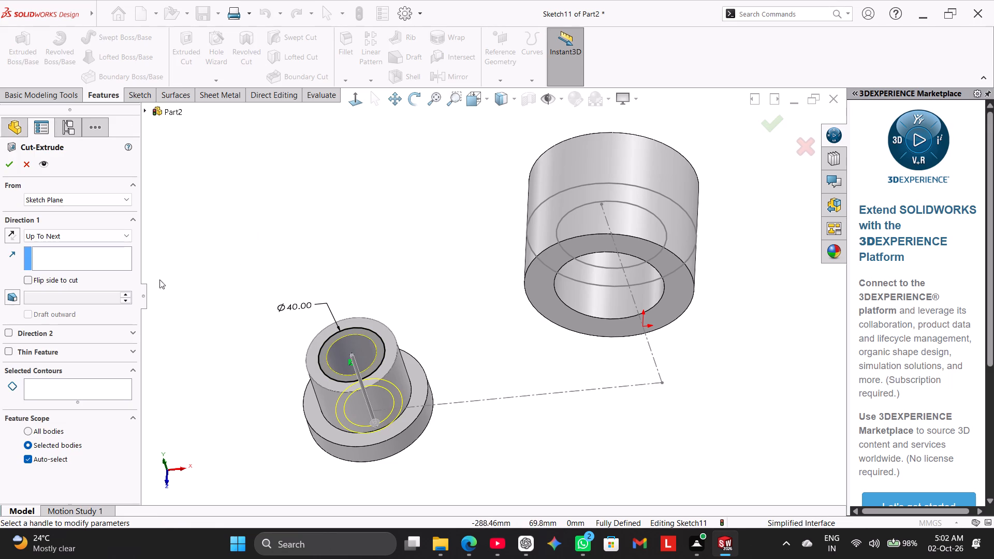
pyautogui.click(77, 238)
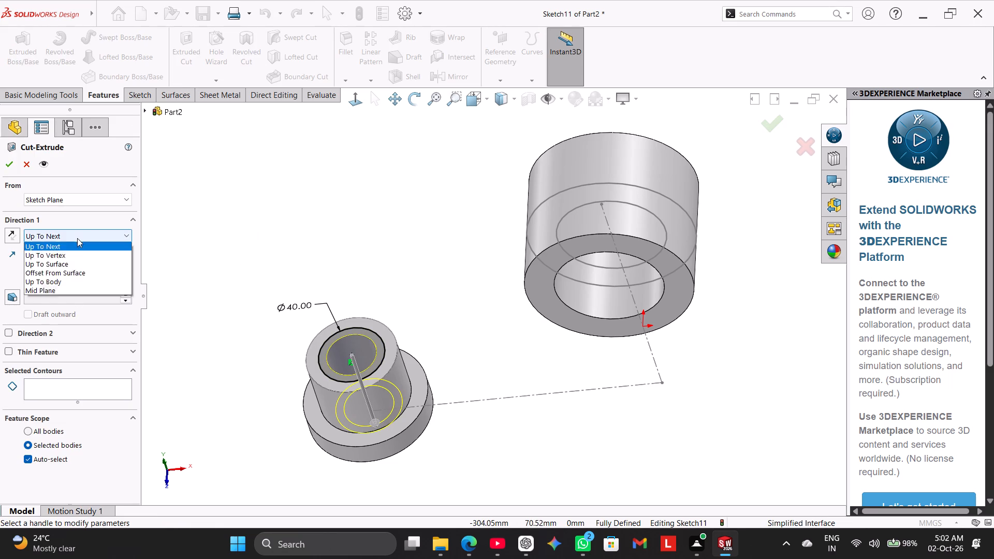
pyautogui.click(77, 247)
pyautogui.press('5')
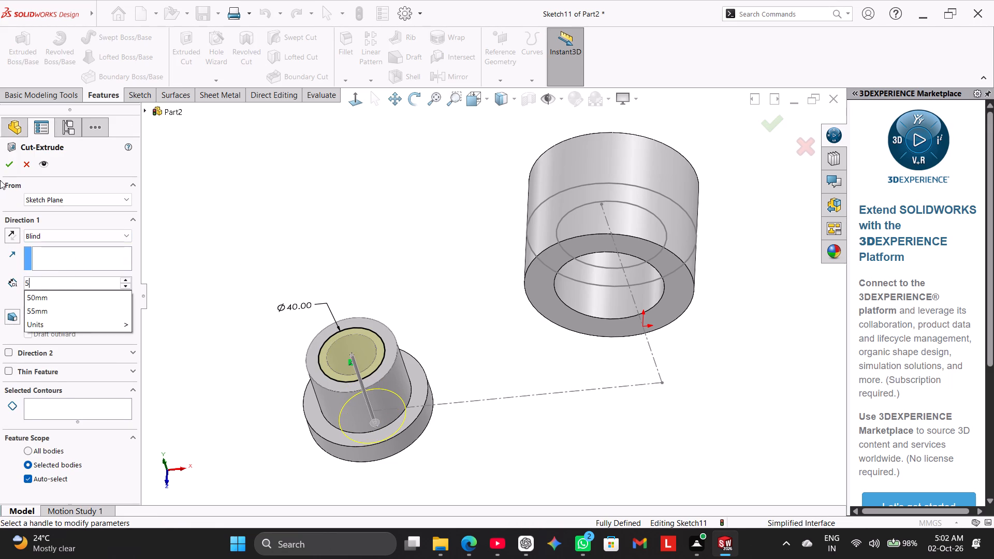
pyautogui.press('Return')
pyautogui.click(4, 158)
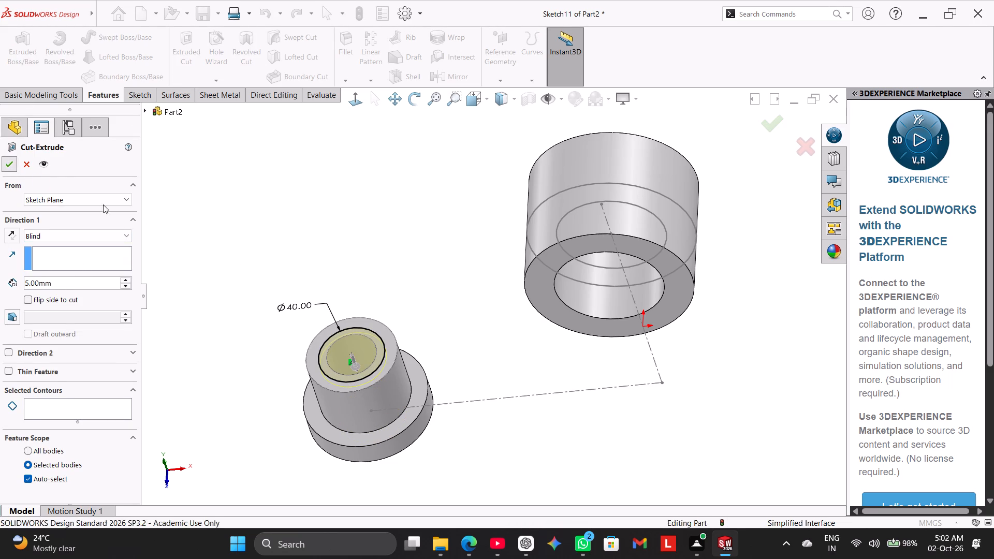
pyautogui.click(194, 217)
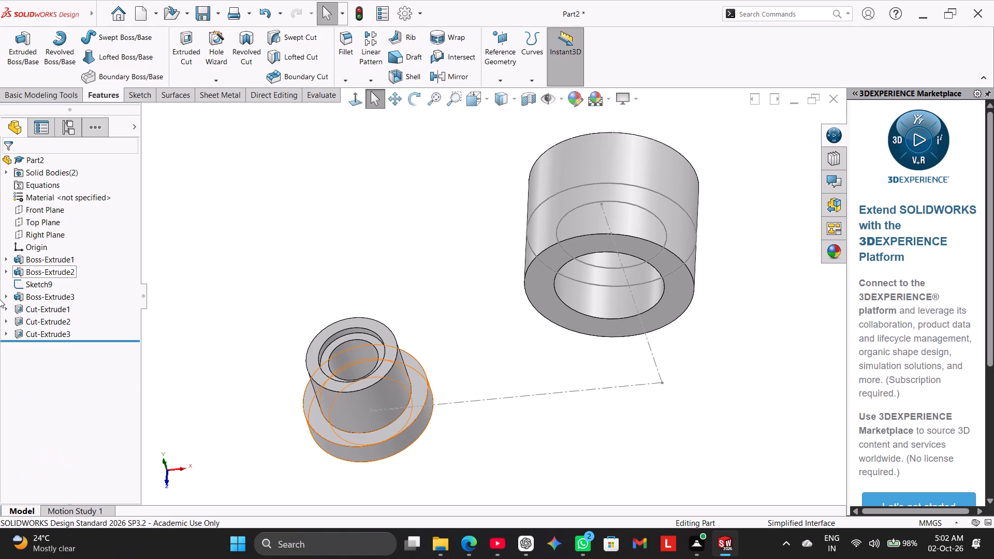
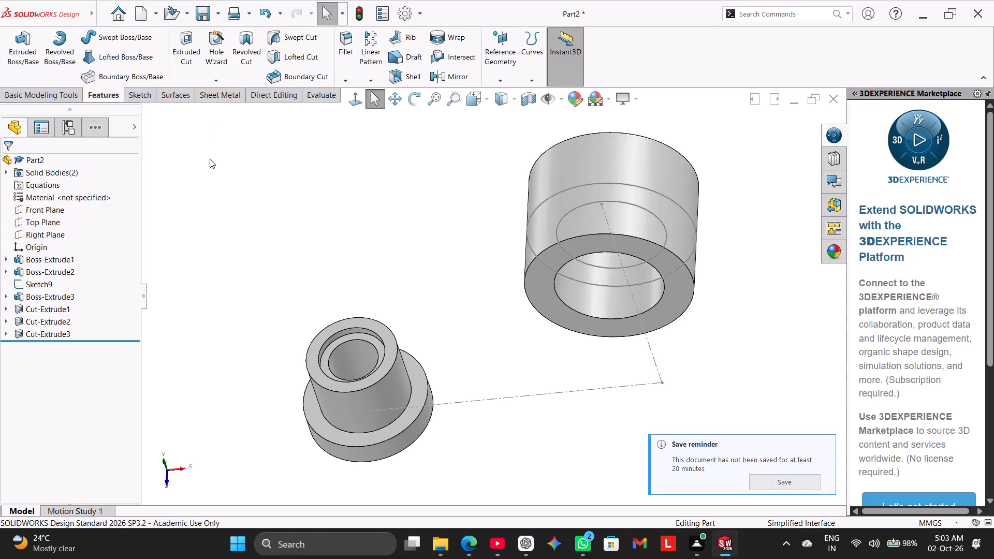
# Start a sketch on the Front Plane and convert the horizontal and vertical centrelines of Sketch1 into it.
pyautogui.click(359, 236)
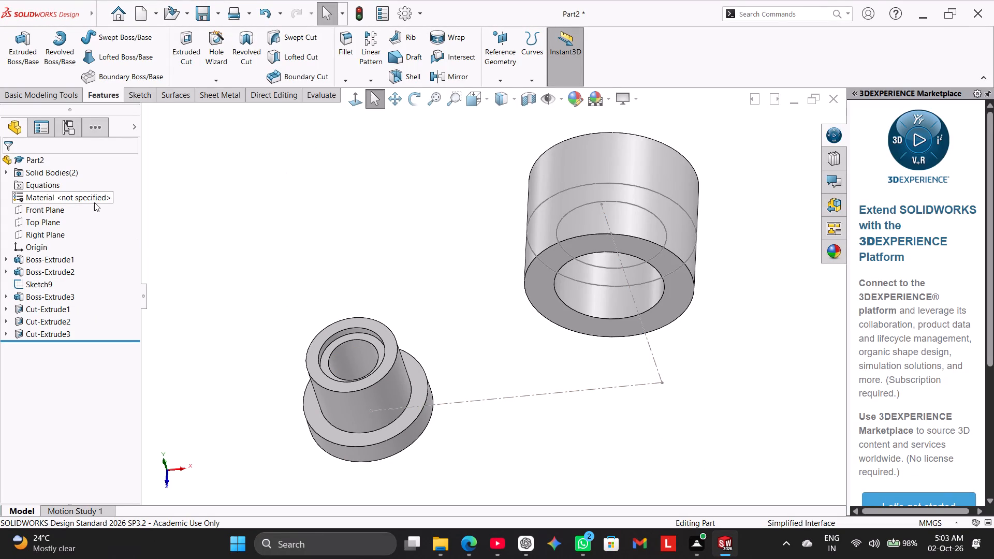
pyautogui.click(54, 210)
pyautogui.click(69, 192)
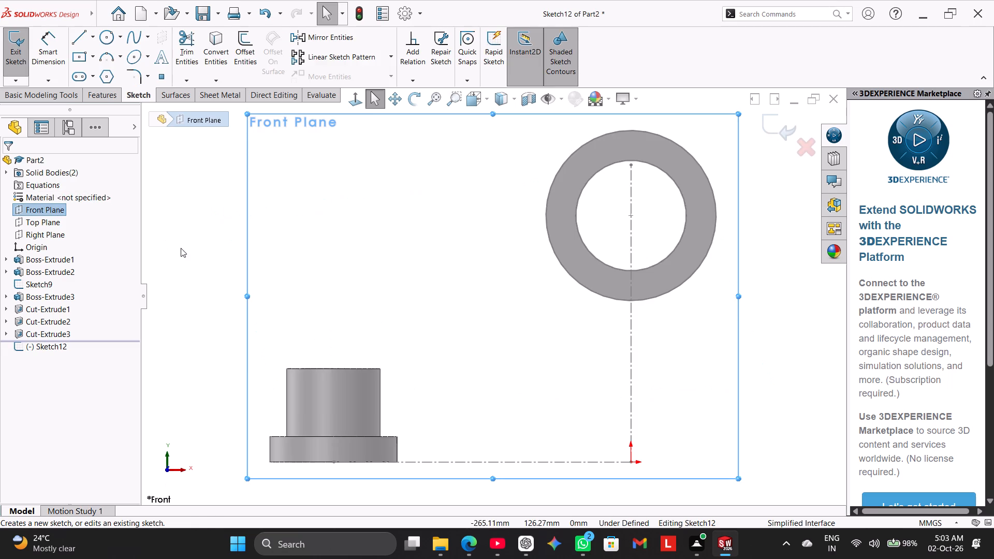
pyautogui.click(181, 248)
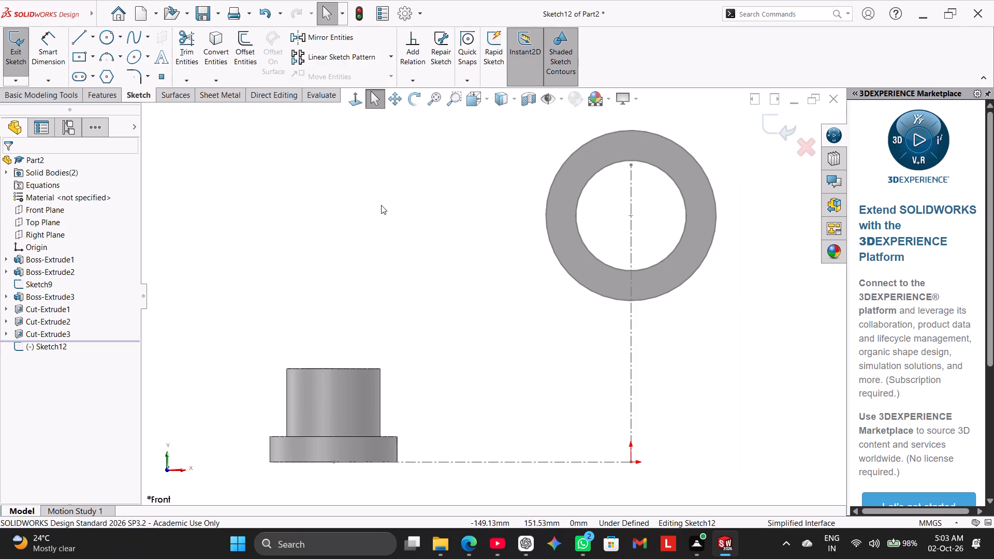
pyautogui.click(229, 55)
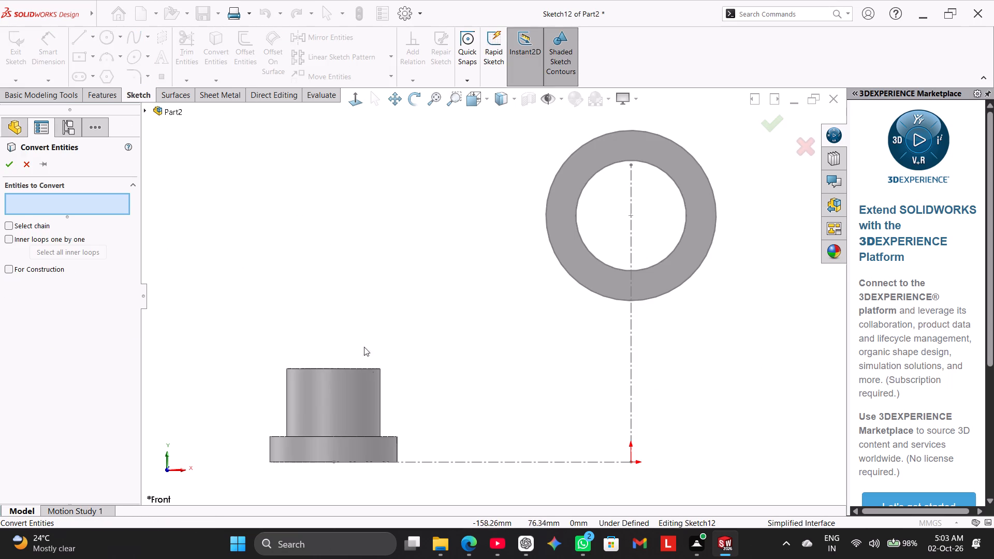
pyautogui.click(431, 463)
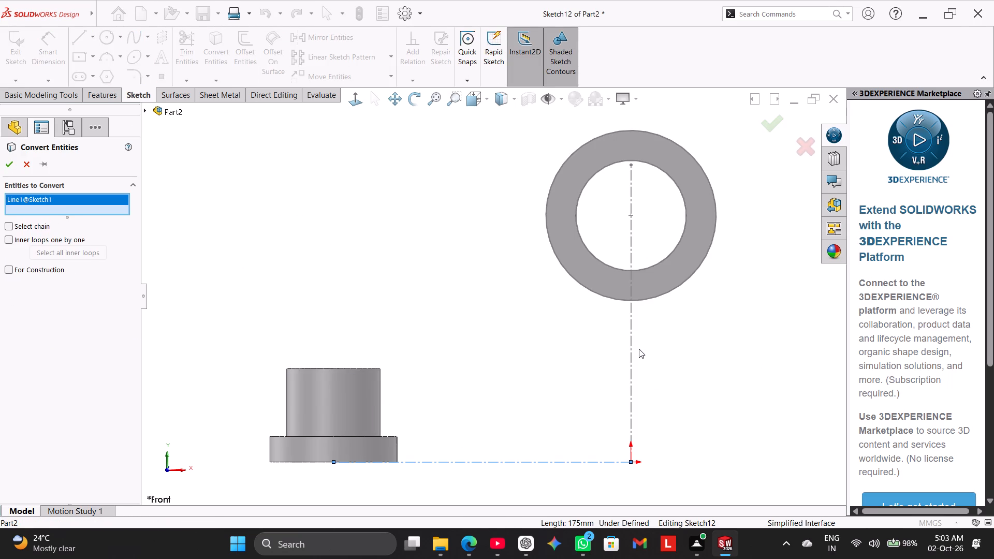
pyautogui.moveTo(633, 350); pyautogui.dragTo(627, 348)
pyautogui.rightClick(358, 239)
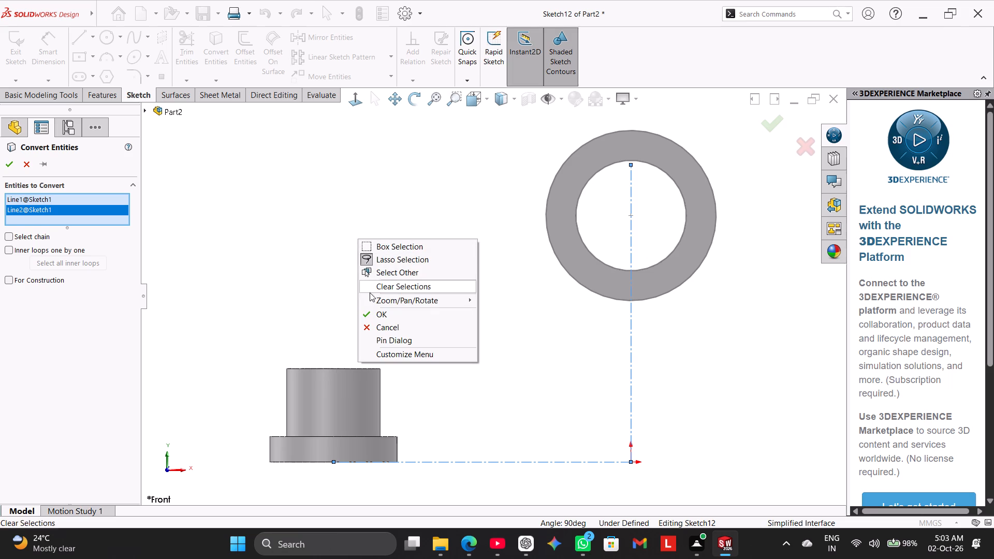
pyautogui.moveTo(381, 312); pyautogui.dragTo(376, 312)
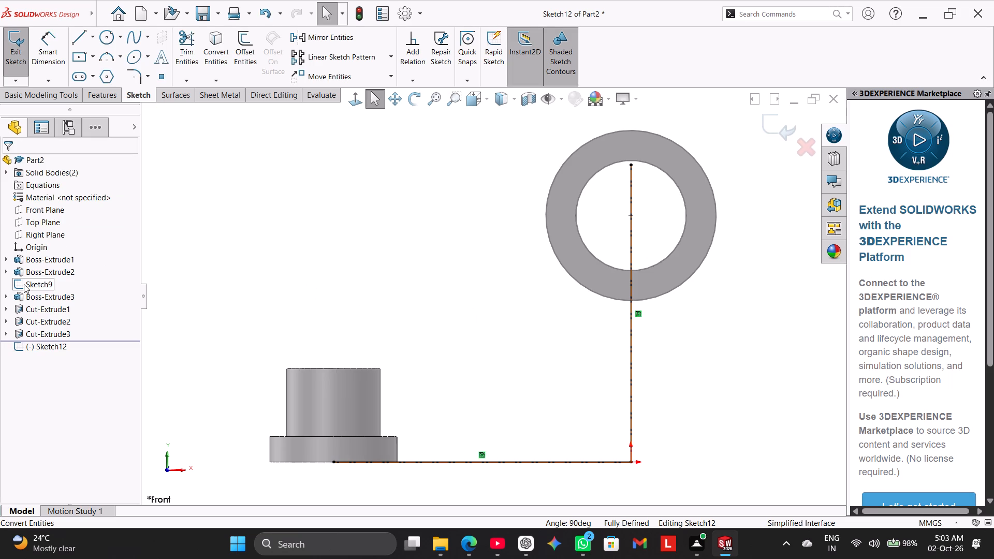
# Close the new sketch and delete the standalone Sketch9 from the part.
pyautogui.click(24, 284)
pyautogui.rightClick(24, 284)
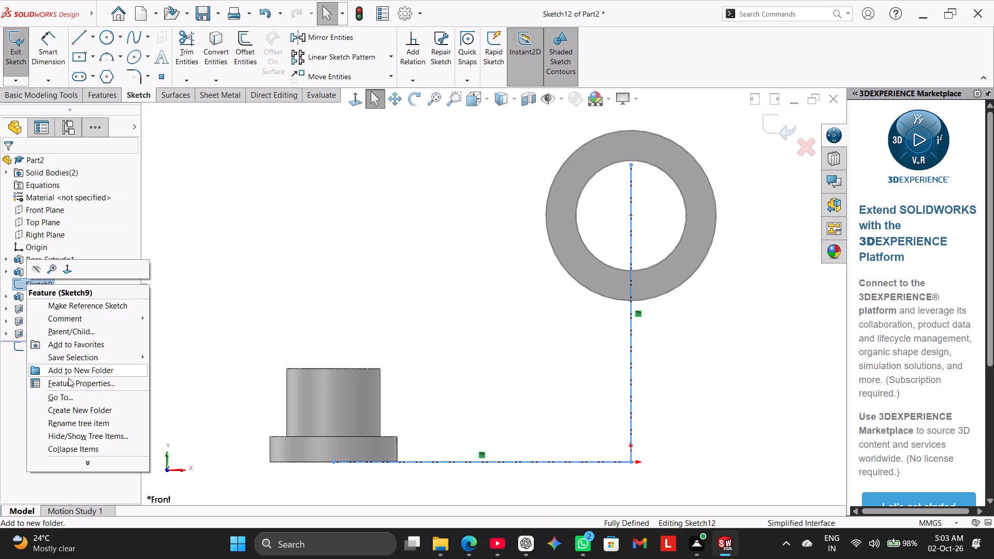
pyautogui.click(178, 255)
pyautogui.rightClick(34, 283)
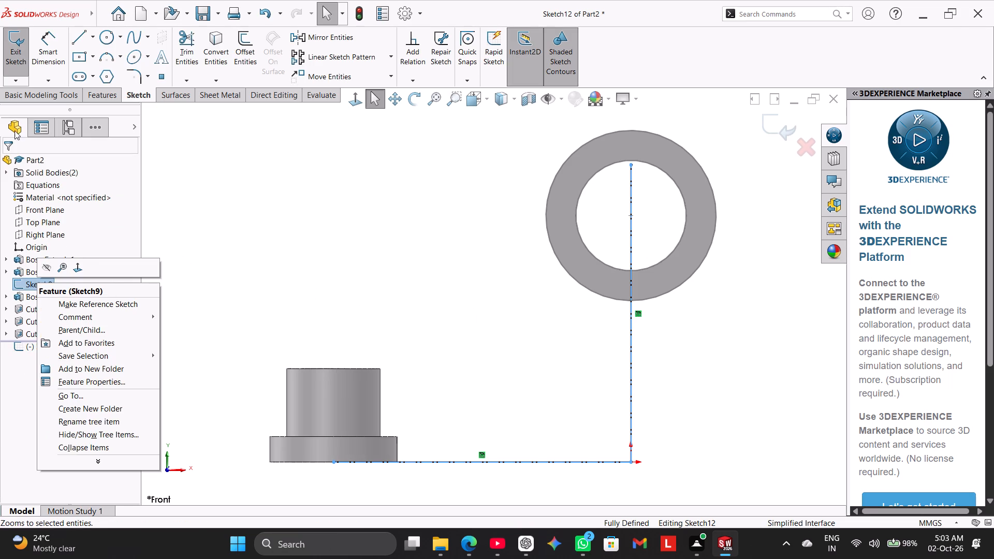
pyautogui.click(5, 51)
pyautogui.rightClick(35, 286)
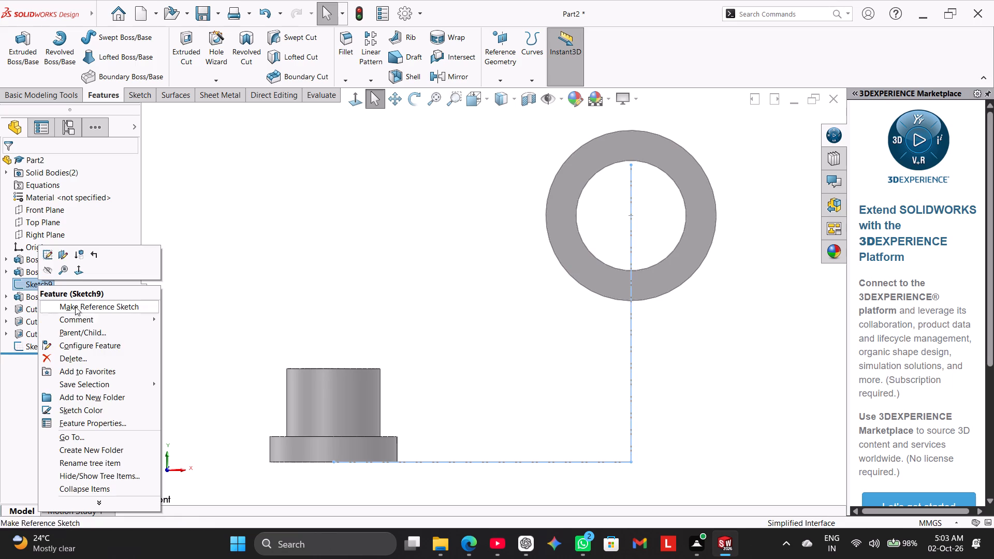
pyautogui.click(91, 357)
pyautogui.click(573, 197)
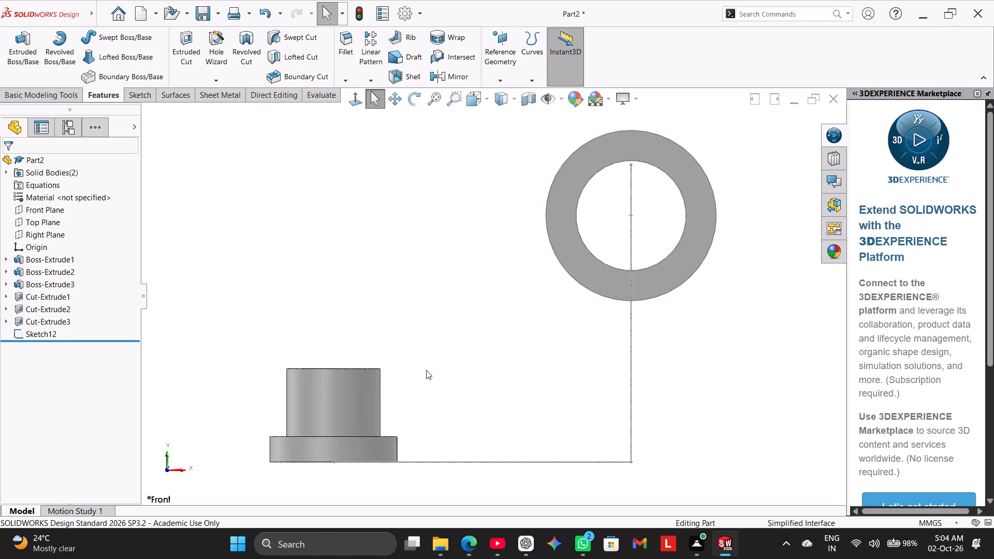
# Reopen Sketch12 for editing and turn both converted lines into construction geometry.
pyautogui.doubleClick(448, 463)
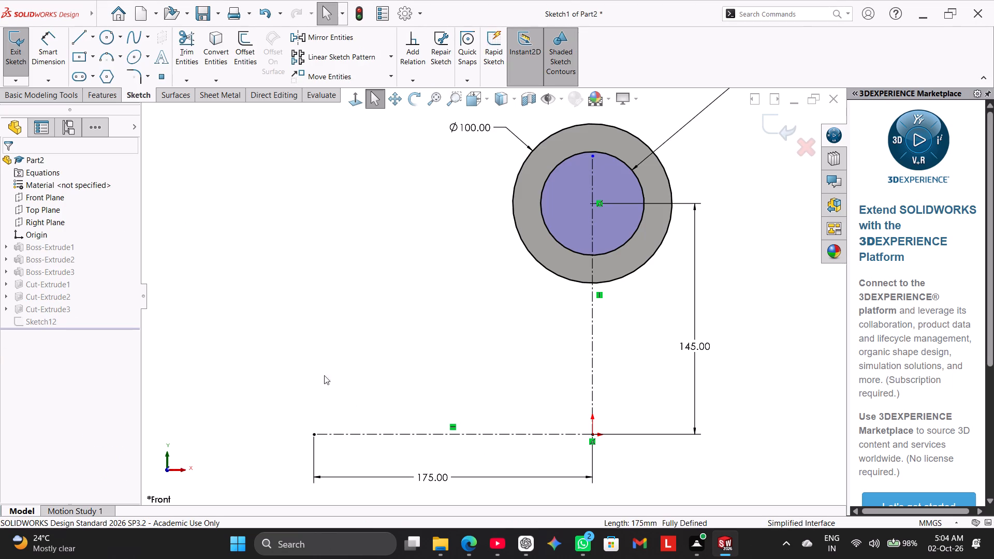
pyautogui.click(14, 62)
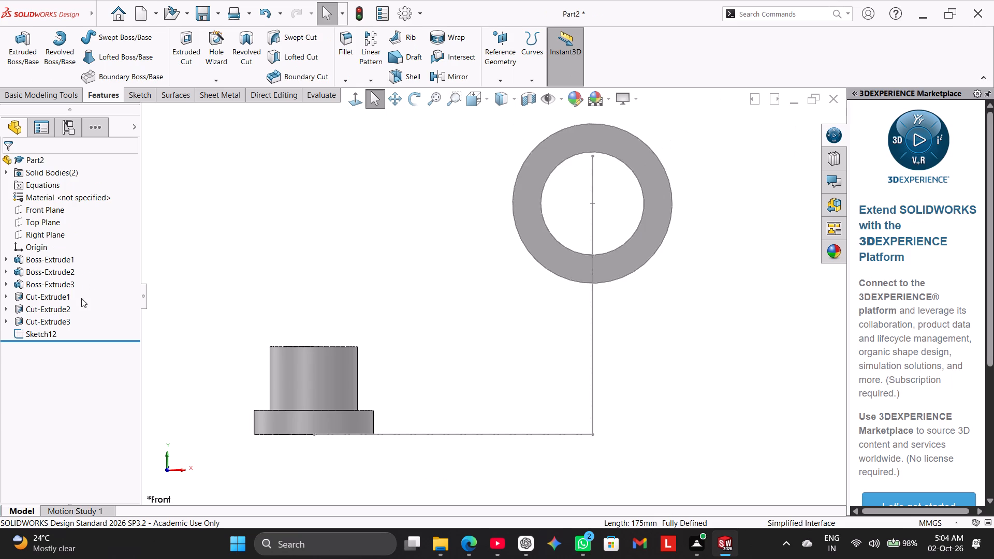
pyautogui.rightClick(50, 333)
pyautogui.click(64, 299)
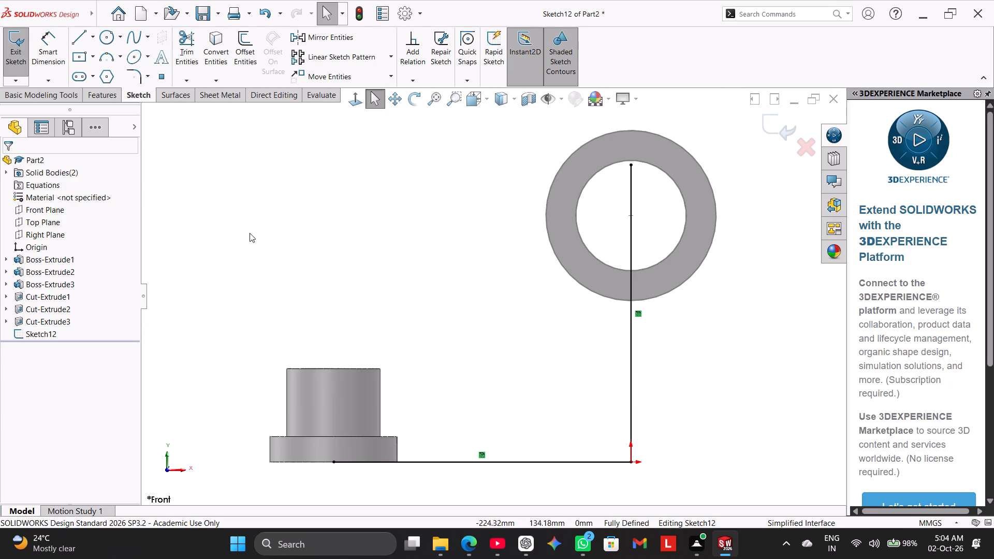
pyautogui.click(282, 221)
pyautogui.rightClick(454, 464)
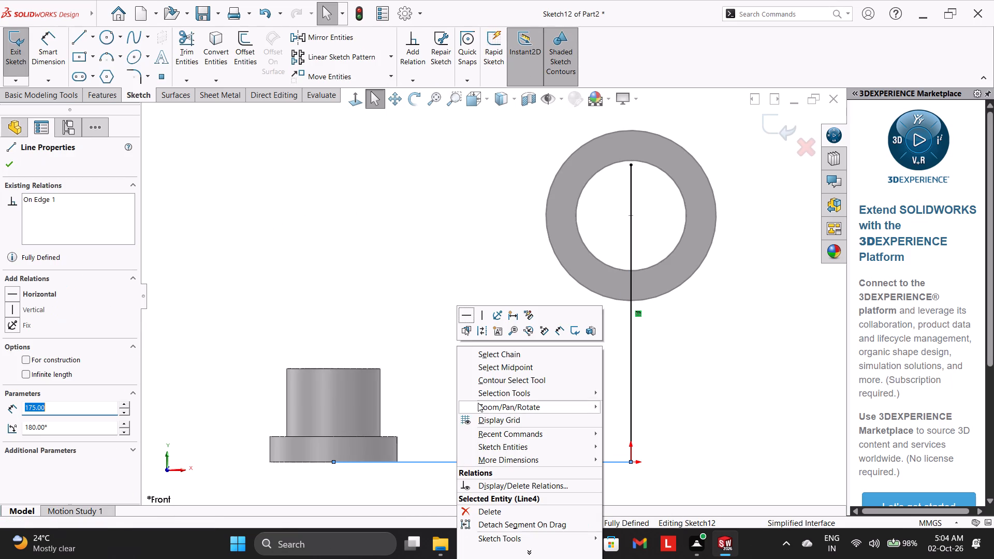
pyautogui.click(483, 335)
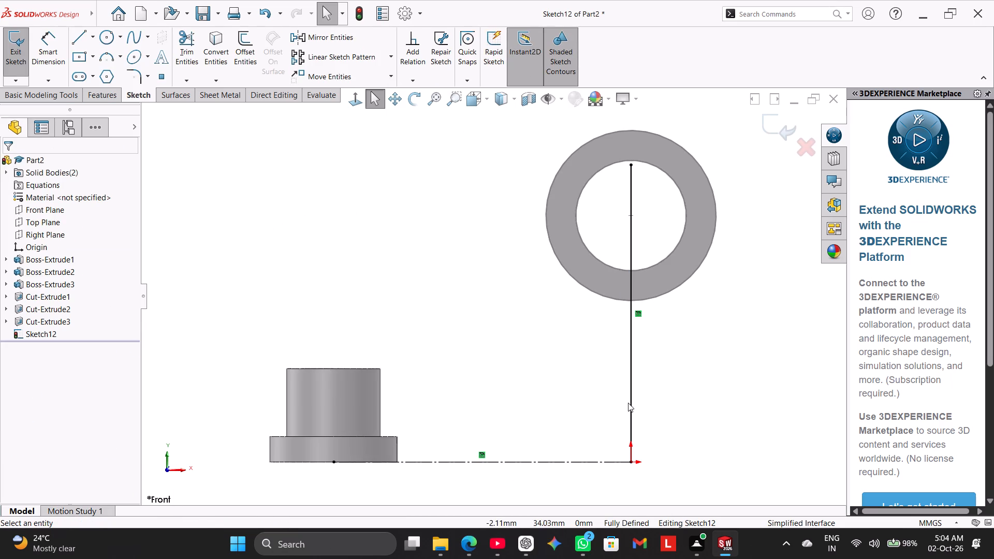
pyautogui.rightClick(631, 396)
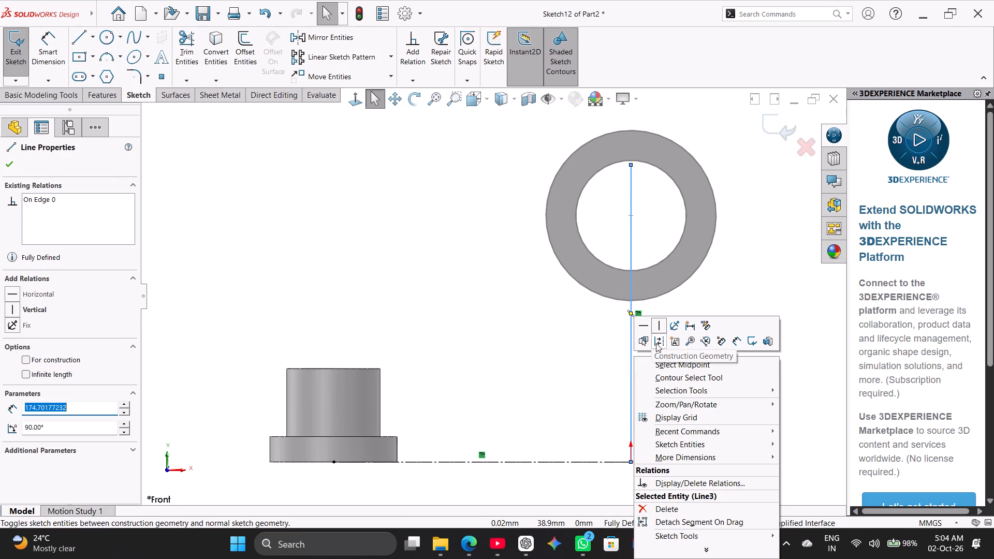
pyautogui.click(656, 343)
pyautogui.click(491, 373)
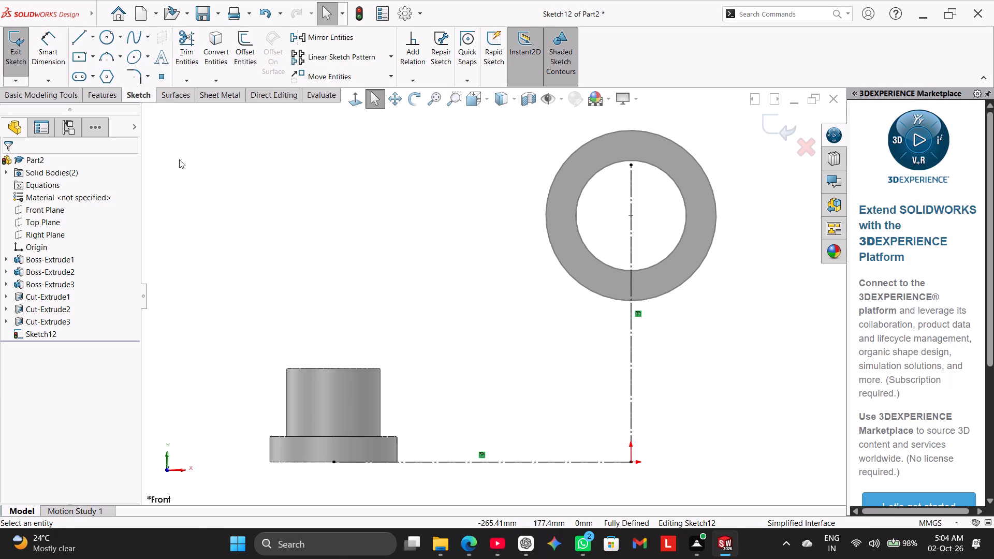
# Draw a horizontal line from the flange's lower inner corner past the origin and a vertical line about 145 mm up to the ring's outer edge.
pyautogui.click(83, 39)
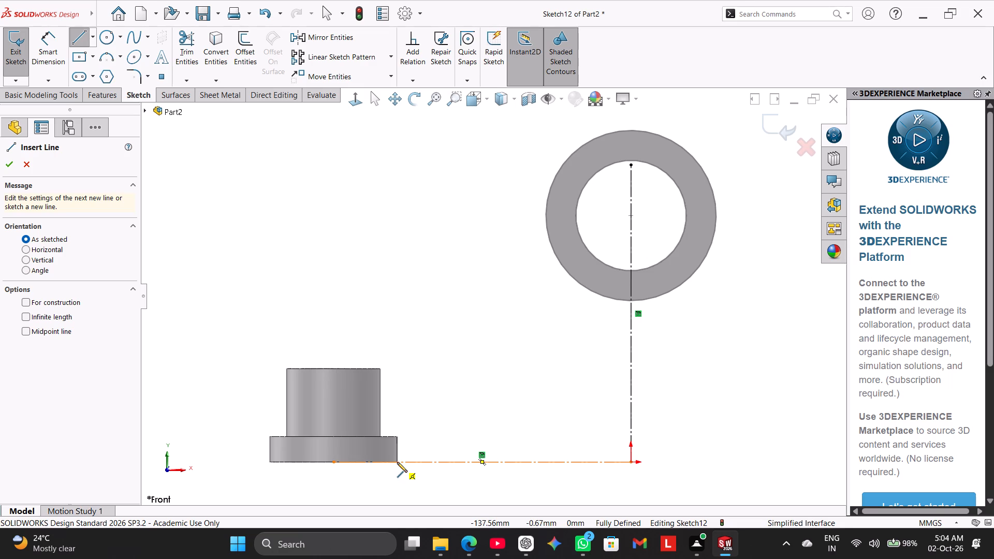
pyautogui.click(397, 462)
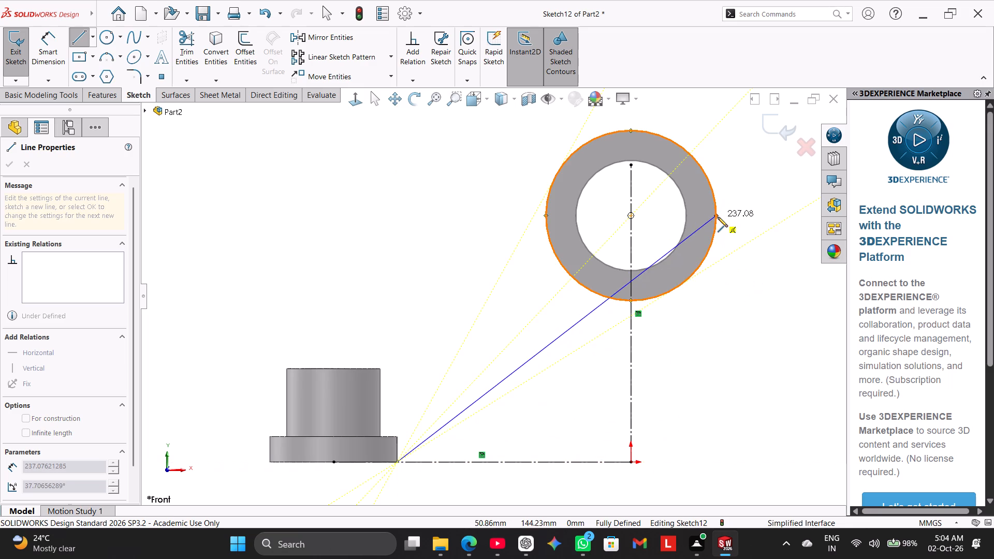
pyautogui.click(718, 462)
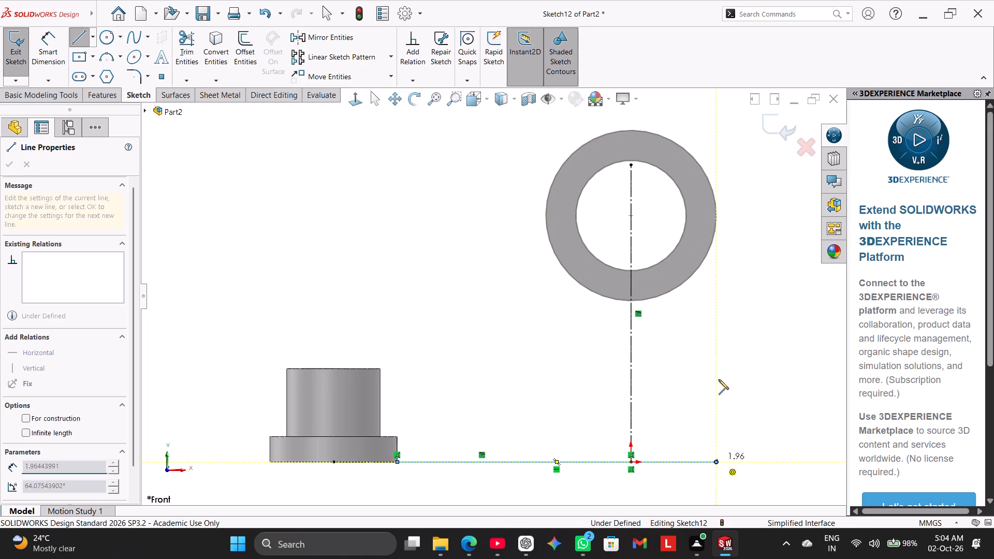
pyautogui.click(717, 213)
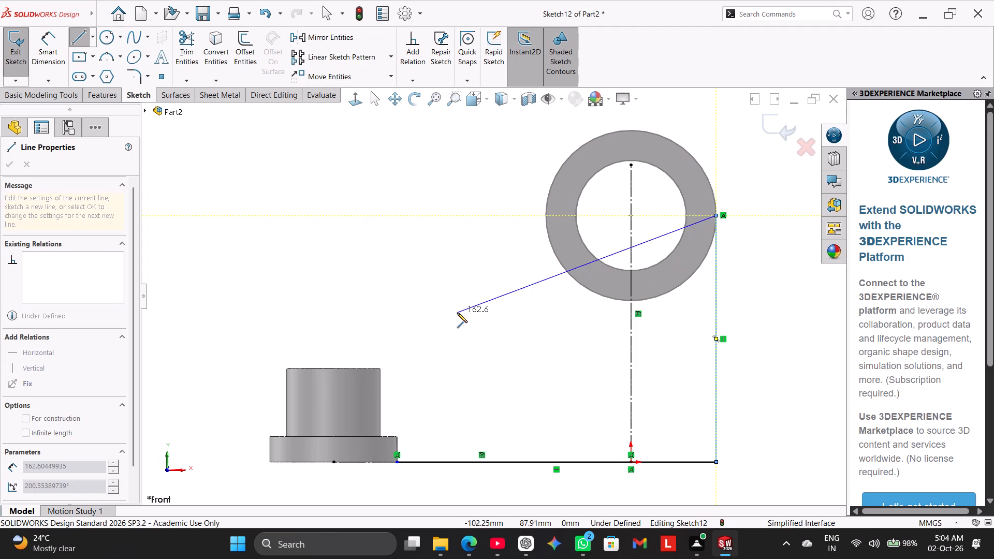
pyautogui.rightClick(457, 312)
pyautogui.click(471, 315)
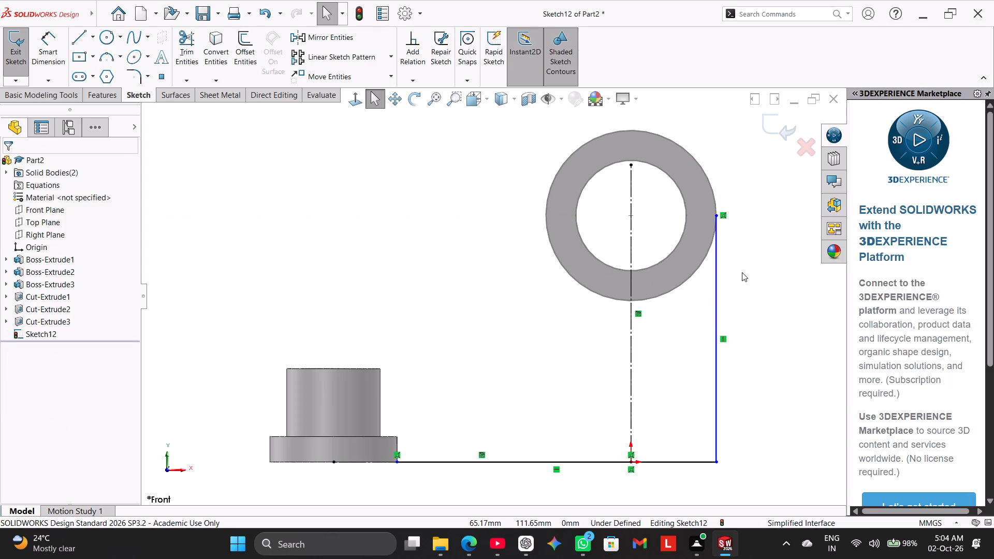
# Make the vertical line tangent to the ring's outer circle.
pyautogui.keyDown('ctrl'); pyautogui.click(717, 255); pyautogui.keyUp('ctrl')
pyautogui.keyDown('ctrl'); pyautogui.click(710, 253); pyautogui.keyUp('ctrl')
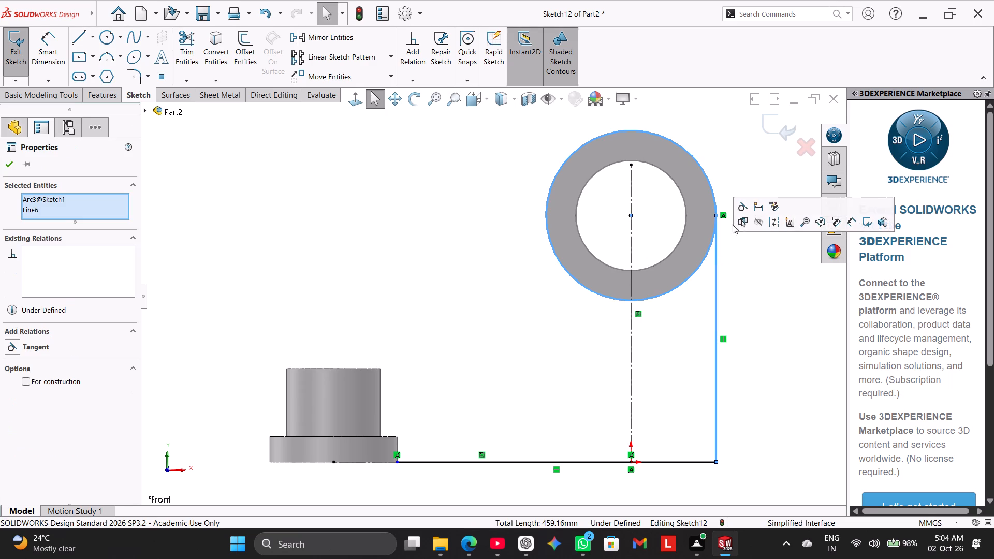
pyautogui.click(739, 205)
pyautogui.click(744, 270)
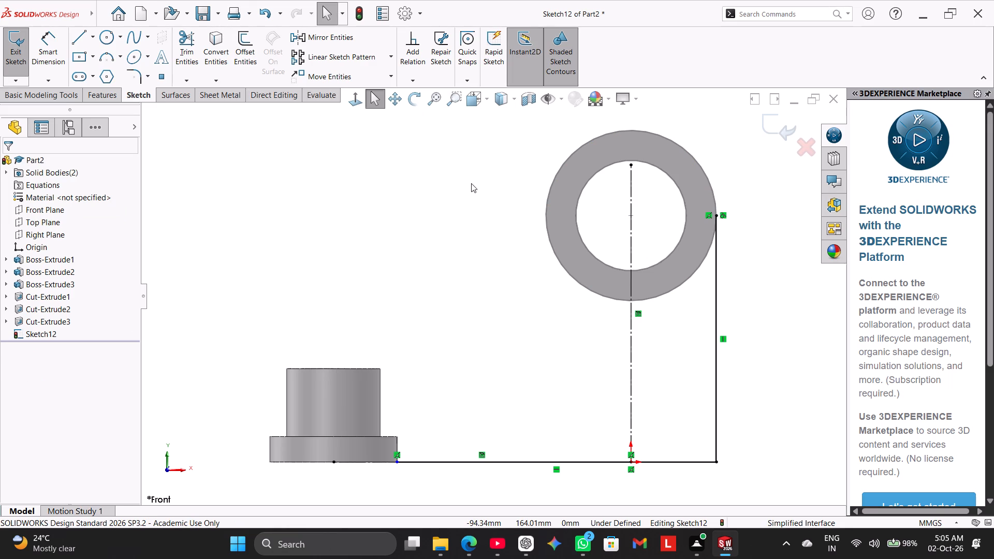
# Round the corner between the horizontal and vertical lines with an 80 mm sketch fillet.
pyautogui.click(142, 76)
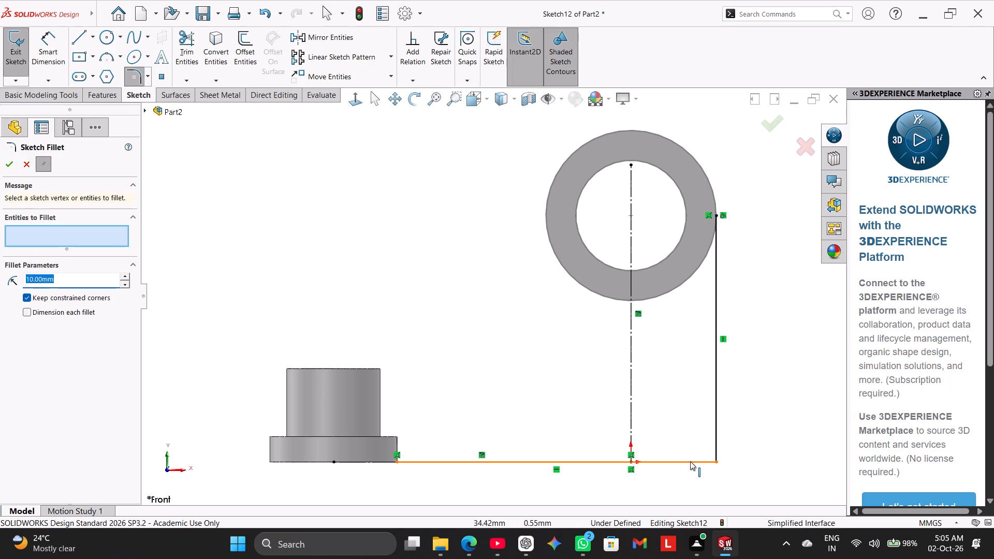
pyautogui.click(691, 462)
pyautogui.click(713, 399)
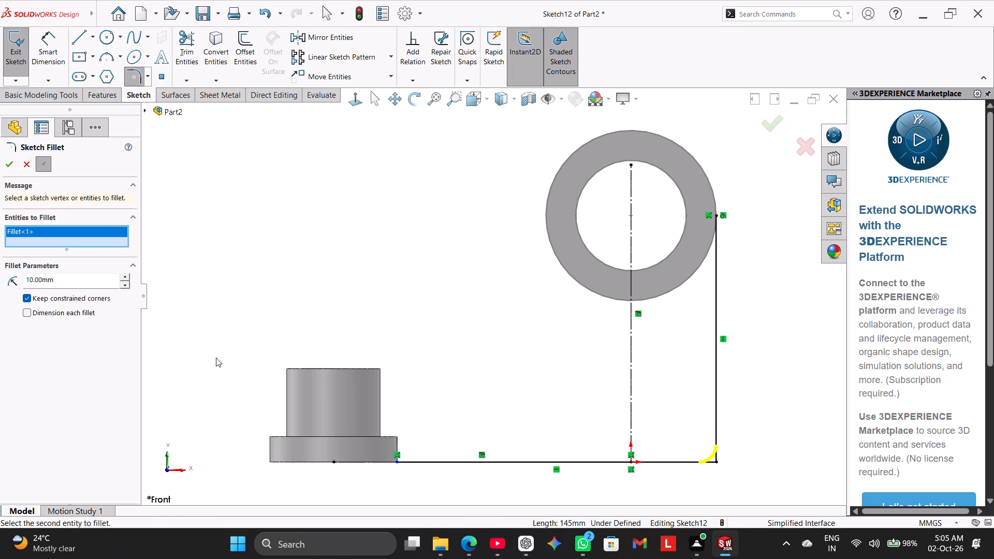
pyautogui.doubleClick(97, 285)
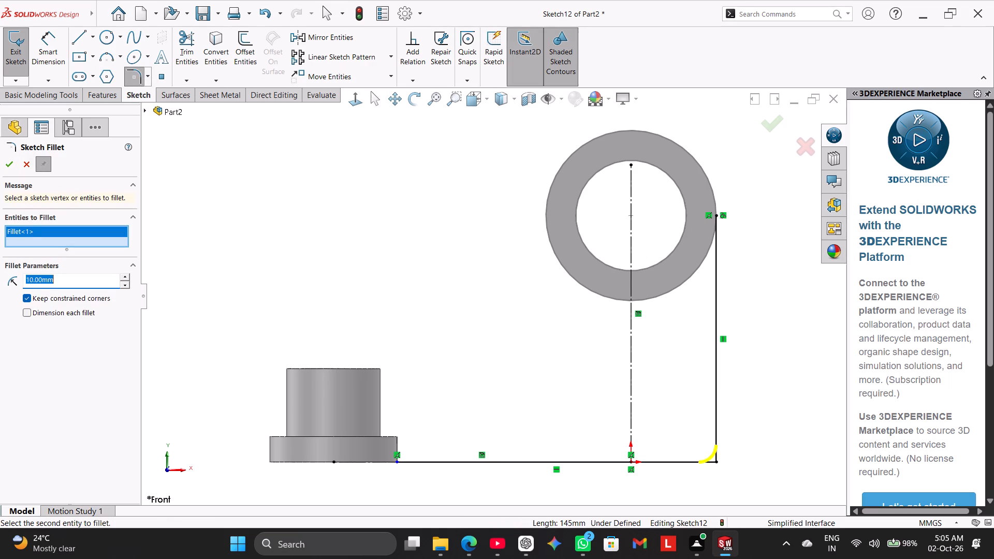
pyautogui.write('80')
pyautogui.press('Return')
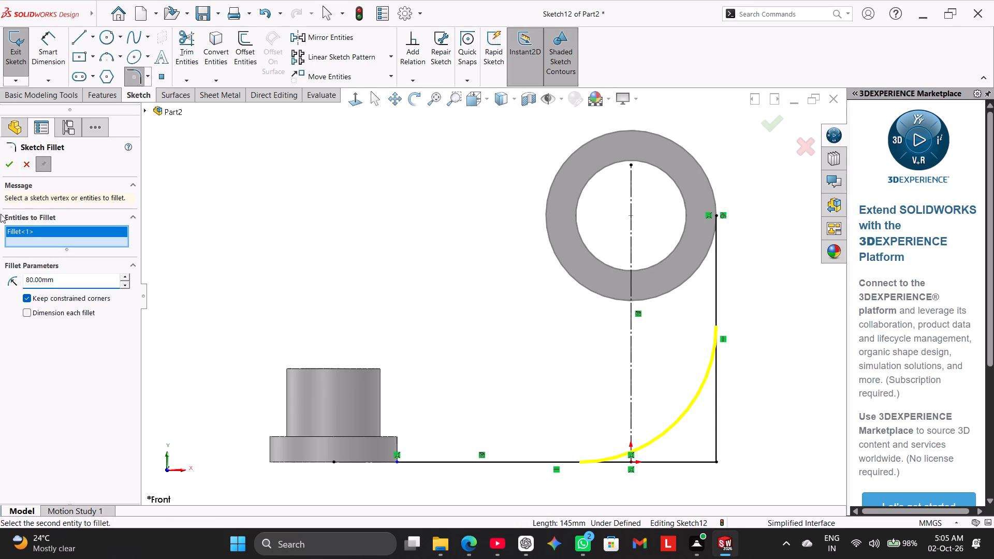
pyautogui.click(12, 164)
pyautogui.click(334, 262)
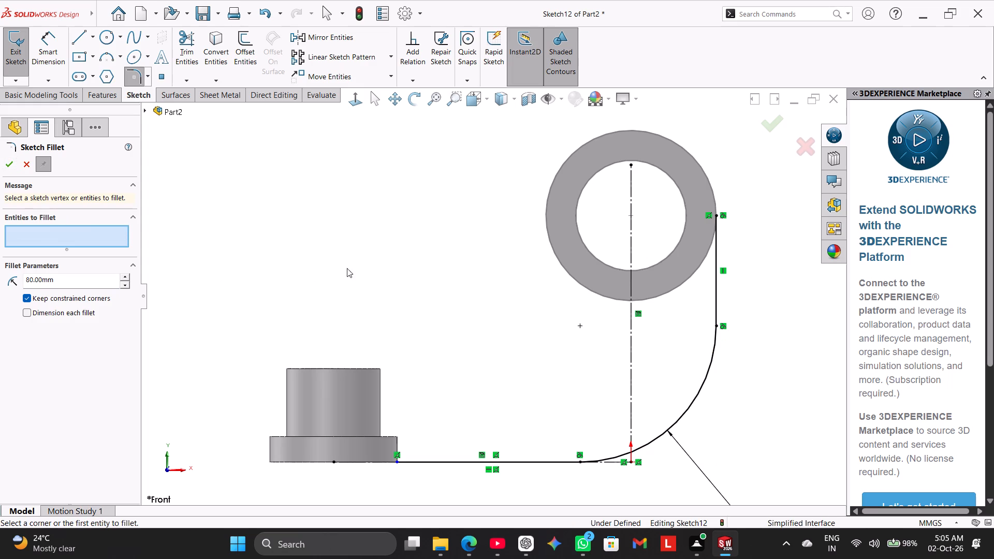
# Offset the connected horizontal line, fillet arc and vertical line 15 mm inward using a reversed chain offset.
pyautogui.scroll(1, 545, 361)
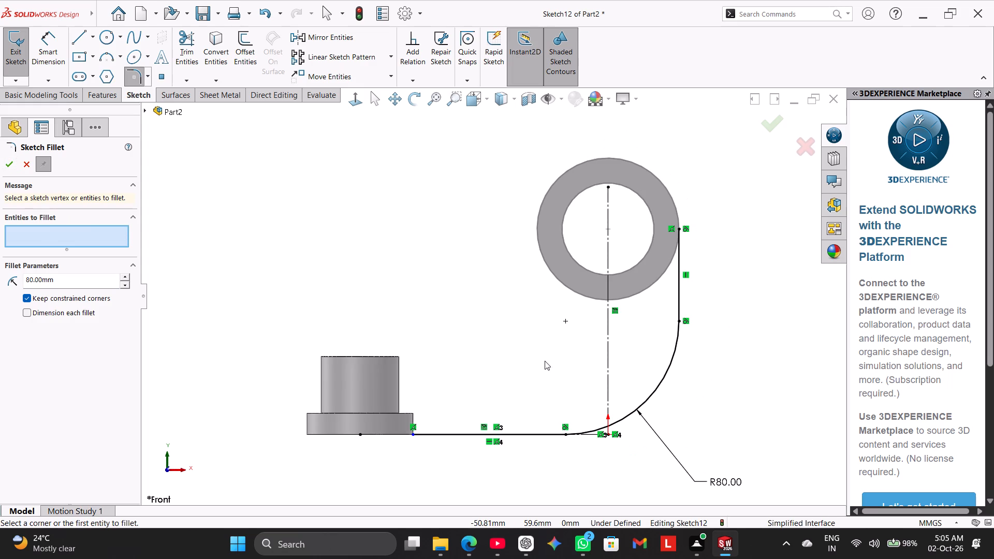
pyautogui.click(248, 50)
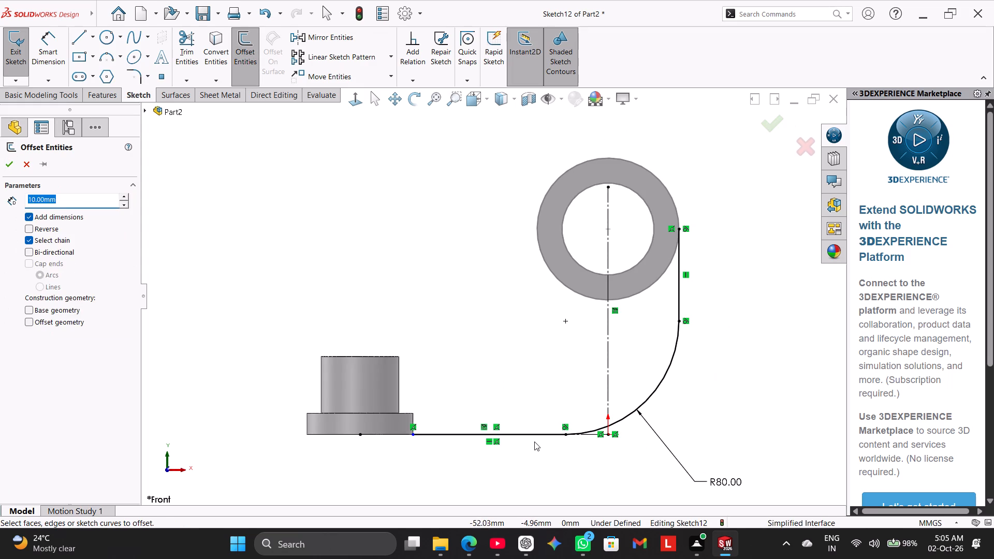
pyautogui.click(523, 435)
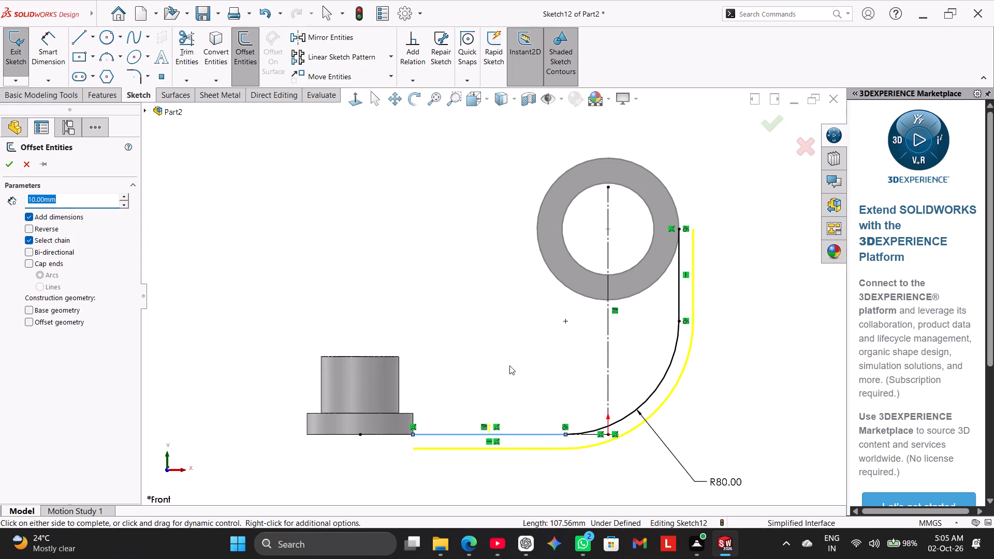
pyautogui.click(45, 228)
pyautogui.doubleClick(68, 202)
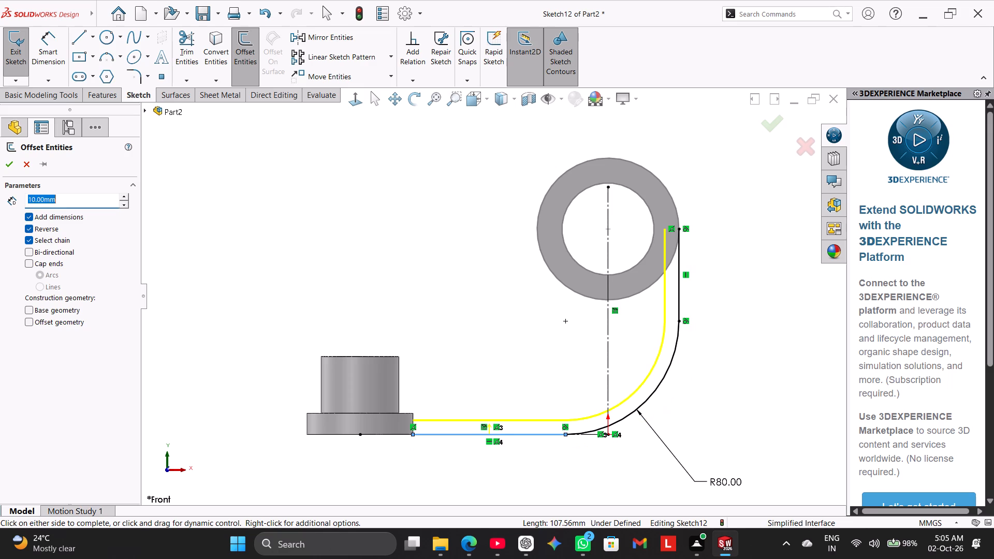
pyautogui.press('5')
pyautogui.press('Return')
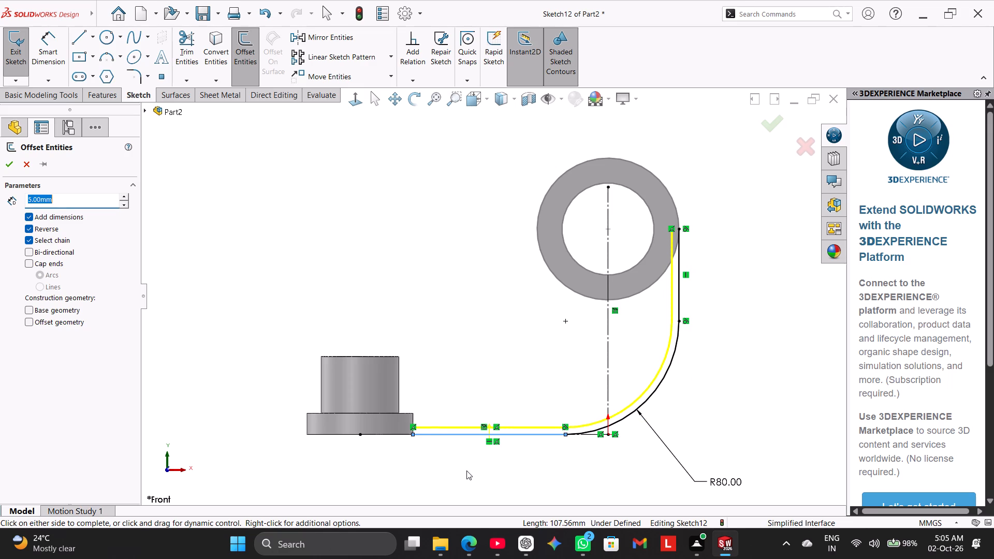
pyautogui.scroll(-4, 466, 466)
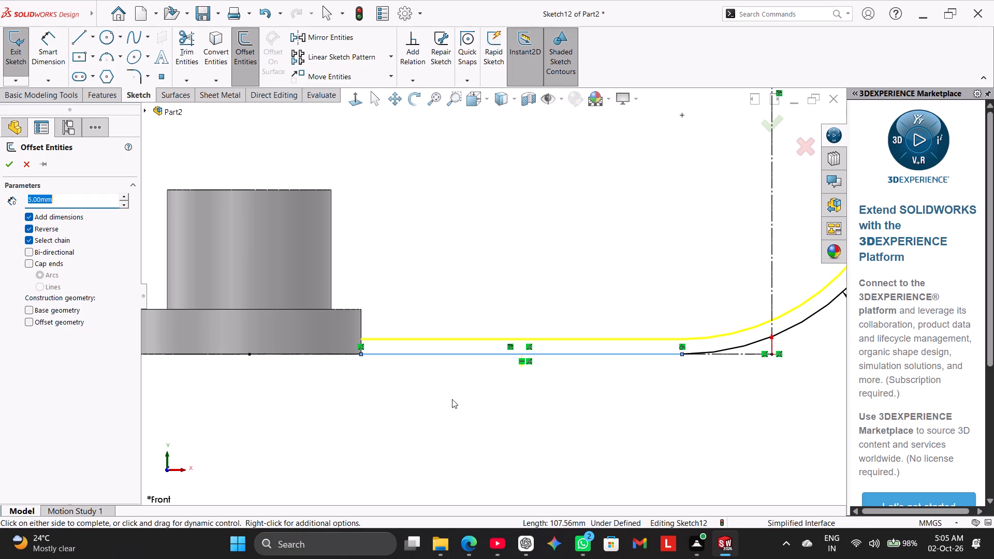
pyautogui.write('15')
pyautogui.press('Return')
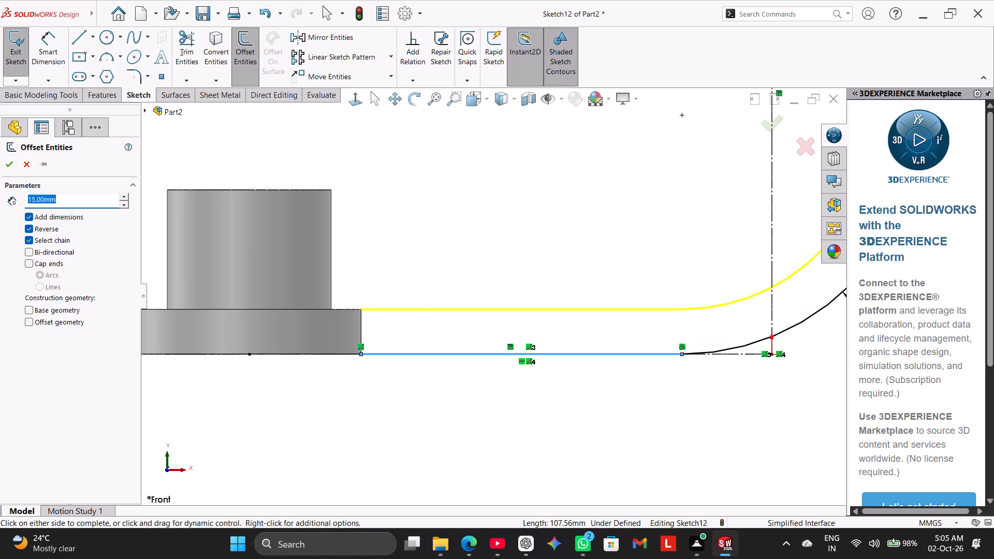
pyautogui.click(6, 171)
# Delete the relation at the lower line's flange-corner end and move that end to the midpoint of the flange's bottom edge.
pyautogui.scroll(3, 415, 455)
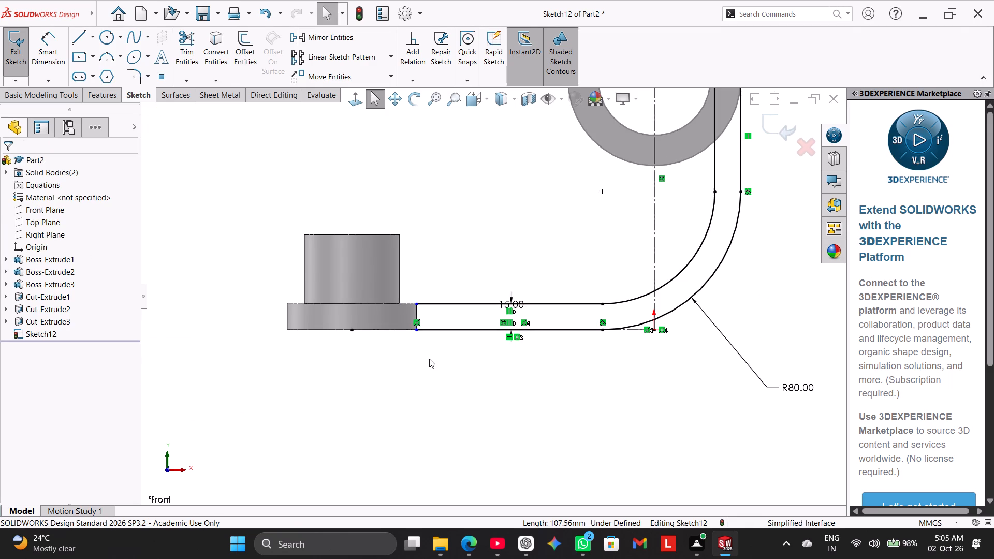
pyautogui.rightClick(418, 321)
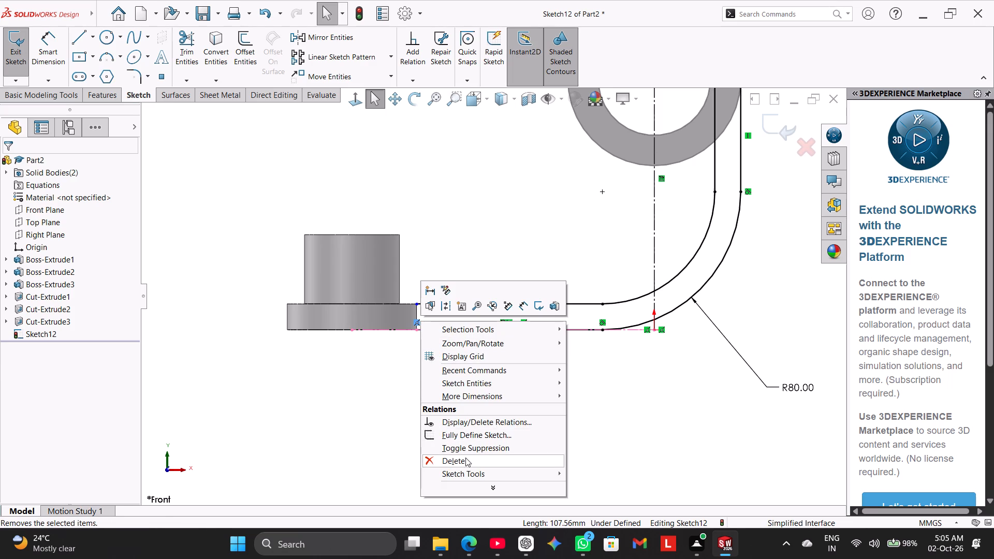
pyautogui.click(466, 459)
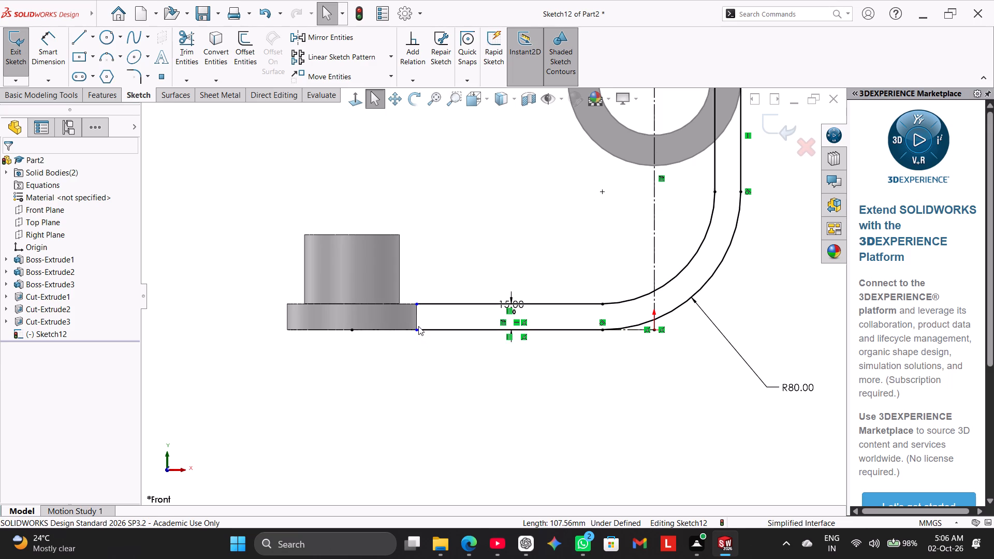
pyautogui.moveTo(417, 329); pyautogui.dragTo(355, 331)
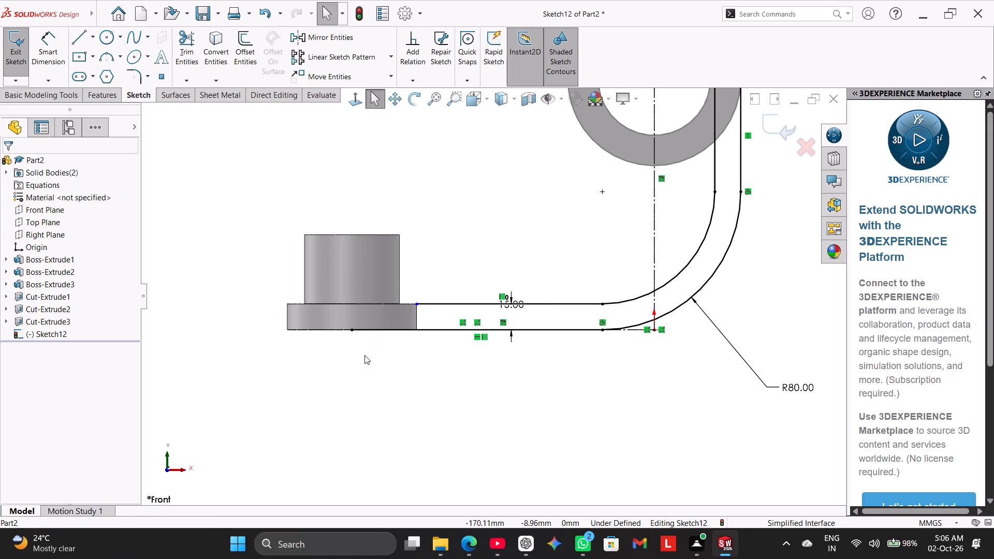
pyautogui.click(371, 373)
# Extend the upper offset line's free end to the midpoint of the flange's top edge.
pyautogui.moveTo(415, 302); pyautogui.dragTo(405, 302)
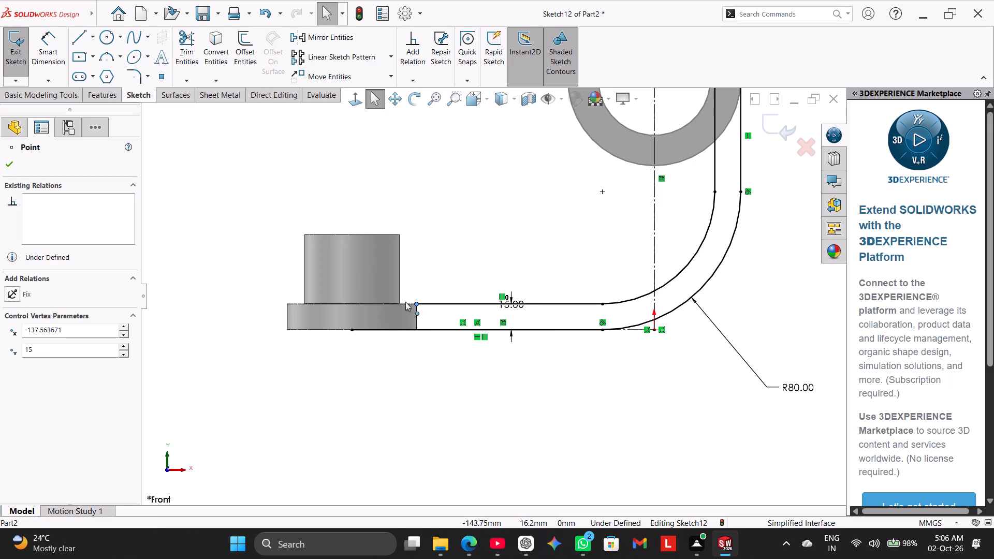
pyautogui.moveTo(405, 302); pyautogui.dragTo(338, 305)
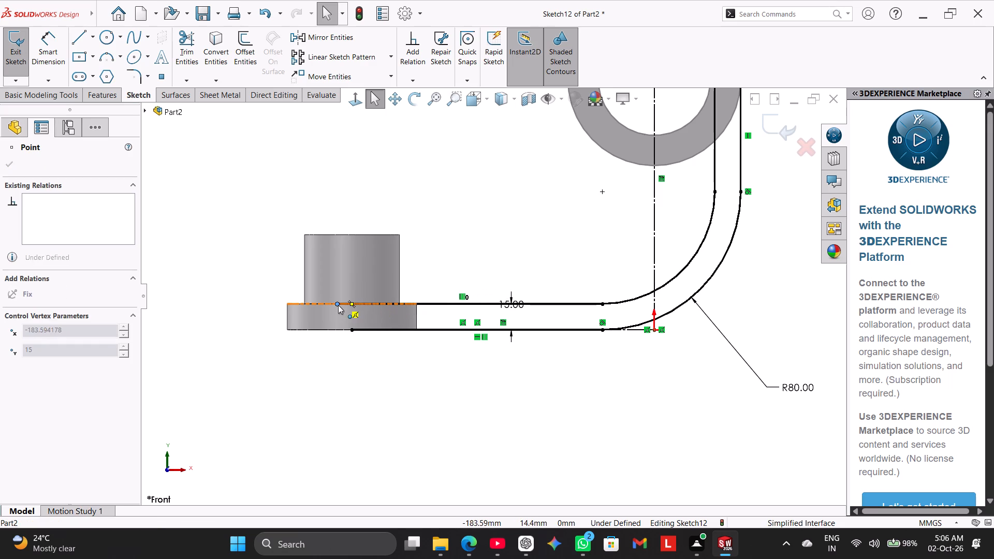
pyautogui.moveTo(338, 305); pyautogui.dragTo(353, 305)
pyautogui.click(342, 377)
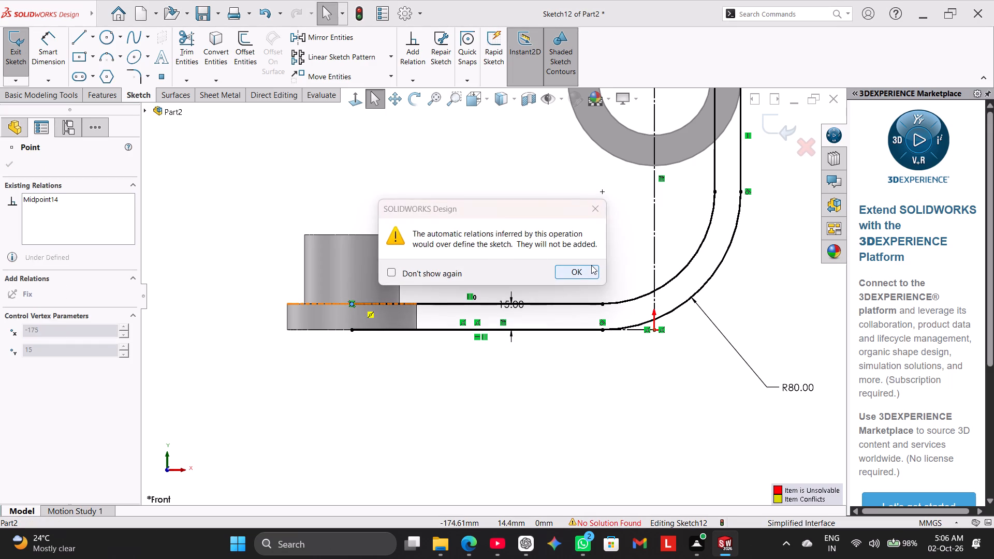
pyautogui.click(591, 266)
pyautogui.click(400, 373)
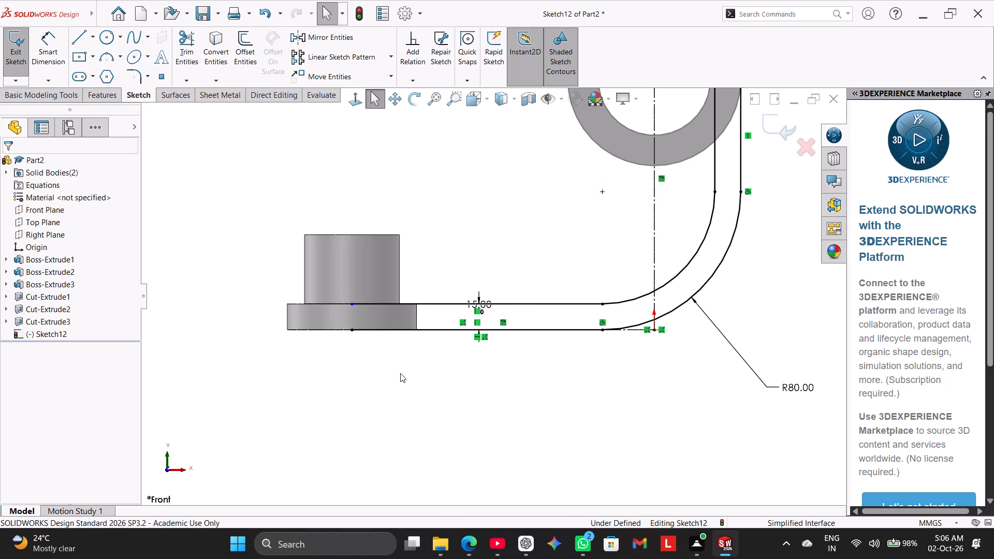
# Close the web profile inside the flange with a vertical line joining the ends of the upper and lower horizontal lines.
pyautogui.click(76, 38)
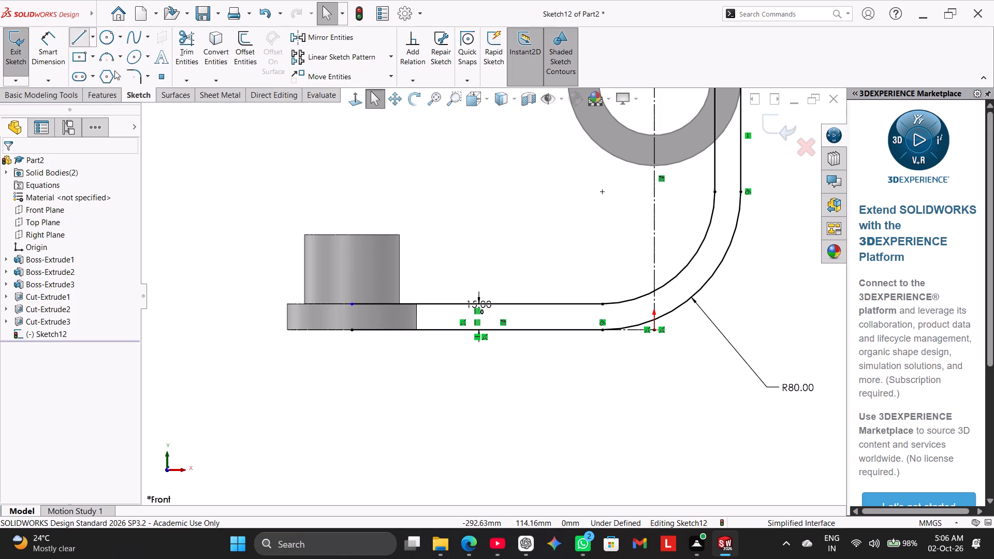
pyautogui.click(349, 304)
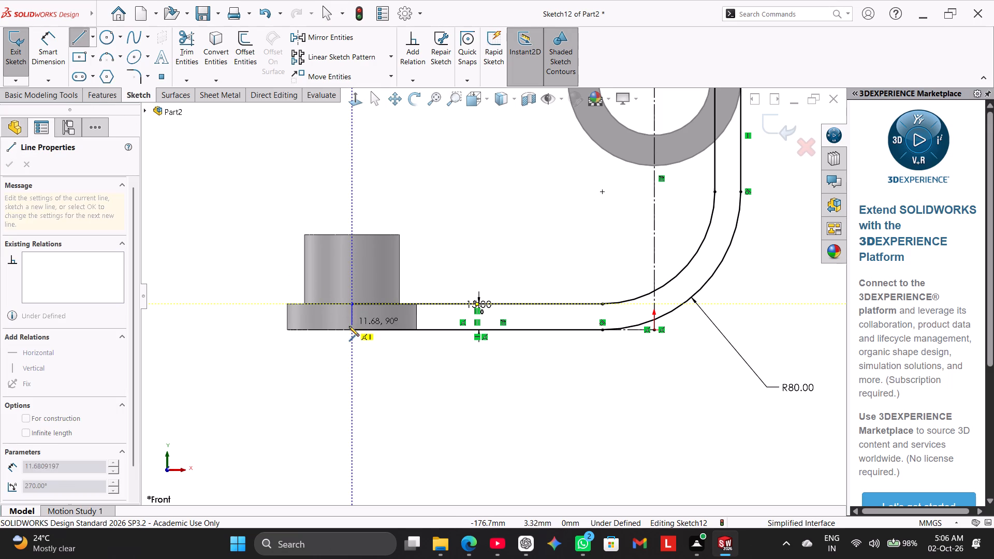
pyautogui.click(351, 331)
pyautogui.click(267, 377)
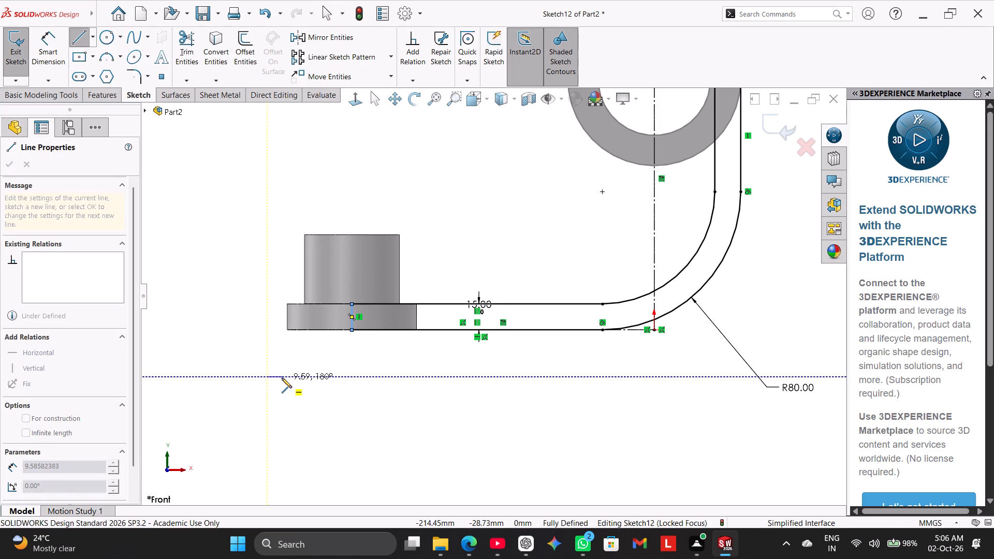
pyautogui.rightClick(282, 378)
pyautogui.click(295, 384)
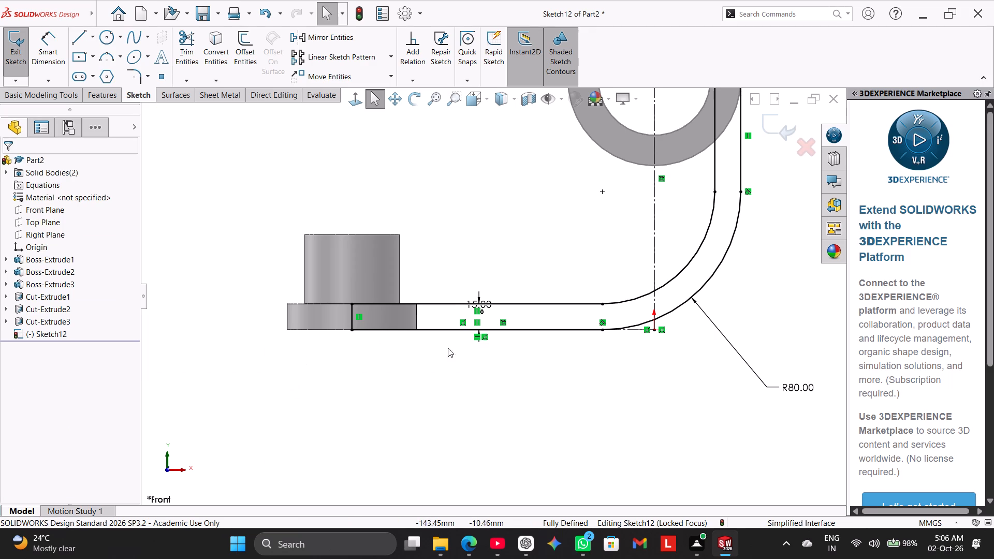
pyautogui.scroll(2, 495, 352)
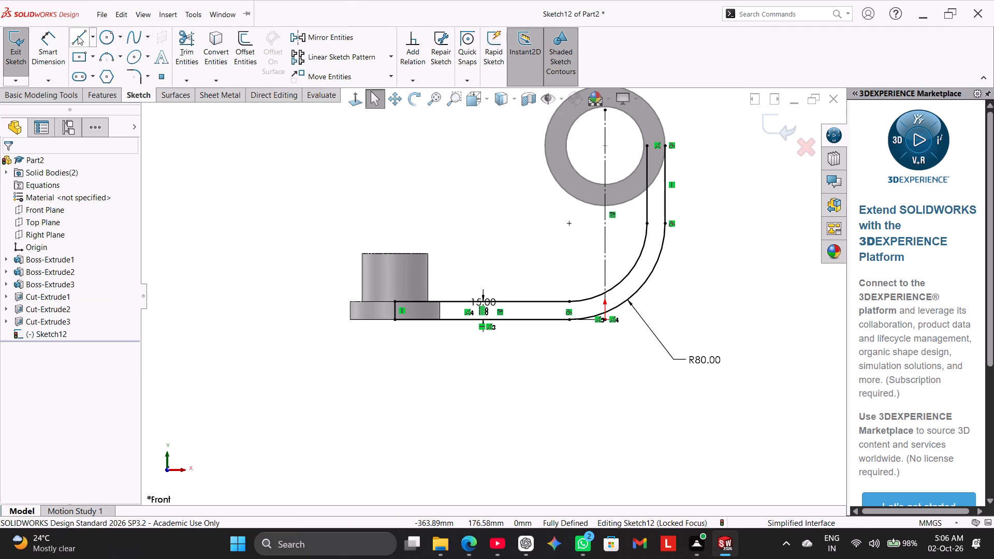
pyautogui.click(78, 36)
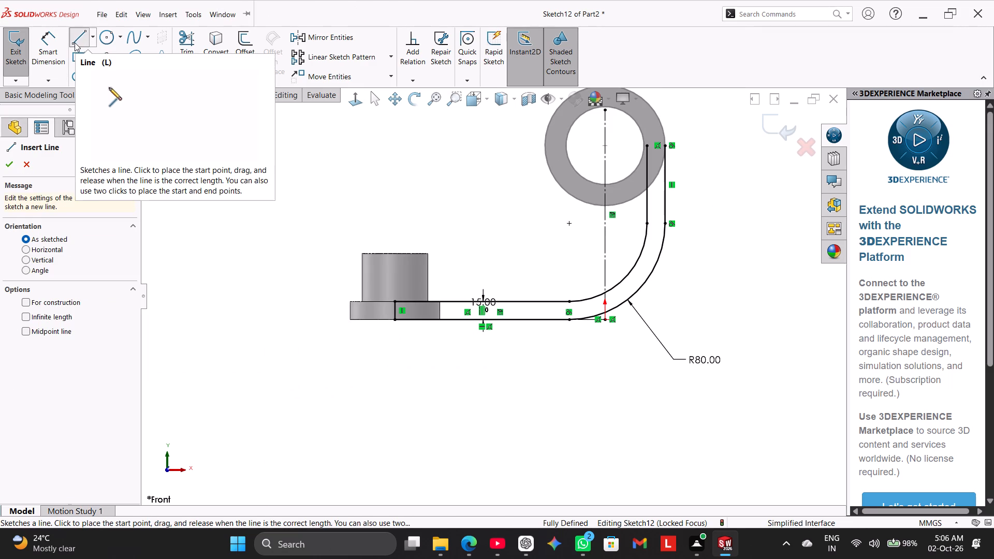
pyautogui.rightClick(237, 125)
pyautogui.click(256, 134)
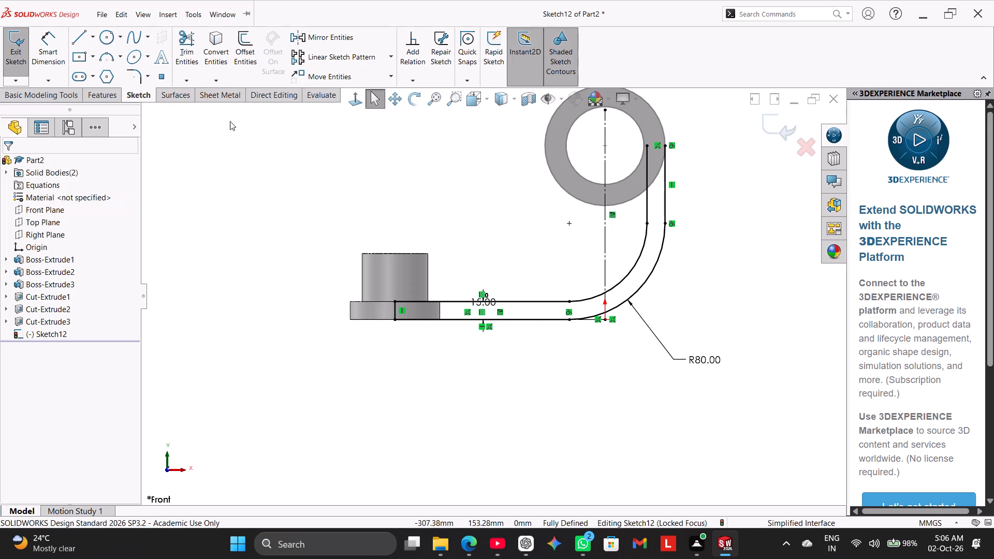
# Convert the ring's outer circular edge into the sketch.
pyautogui.click(211, 60)
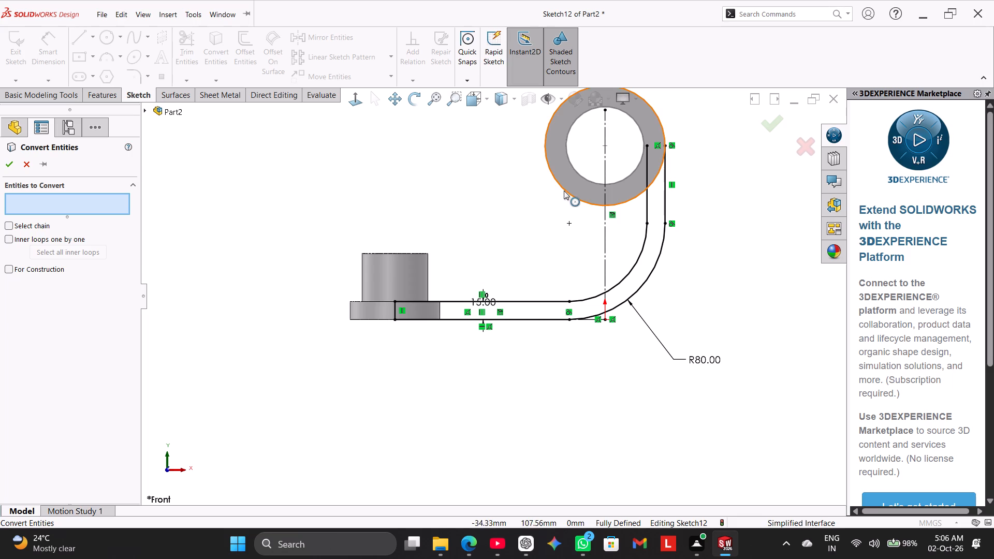
pyautogui.click(564, 190)
pyautogui.click(10, 158)
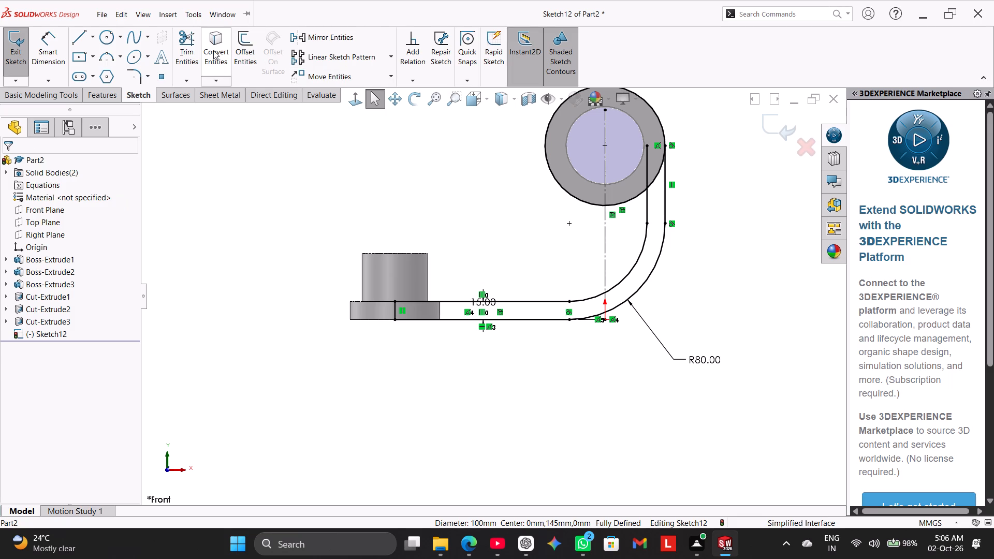
# Trim the inner vertical line's portion inside the ring and the circle's arc between the two vertical lines.
pyautogui.click(199, 46)
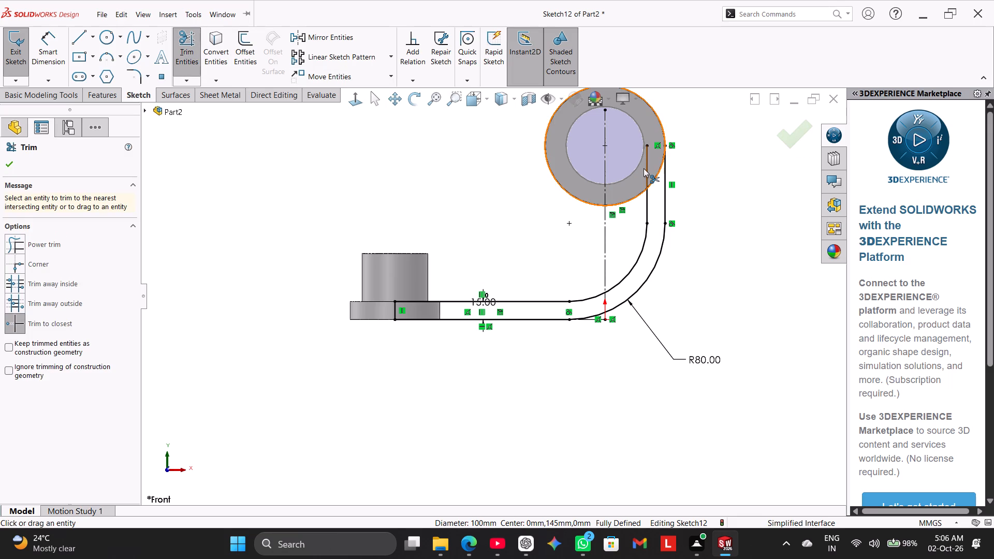
pyautogui.click(646, 165)
pyautogui.click(655, 175)
pyautogui.rightClick(465, 187)
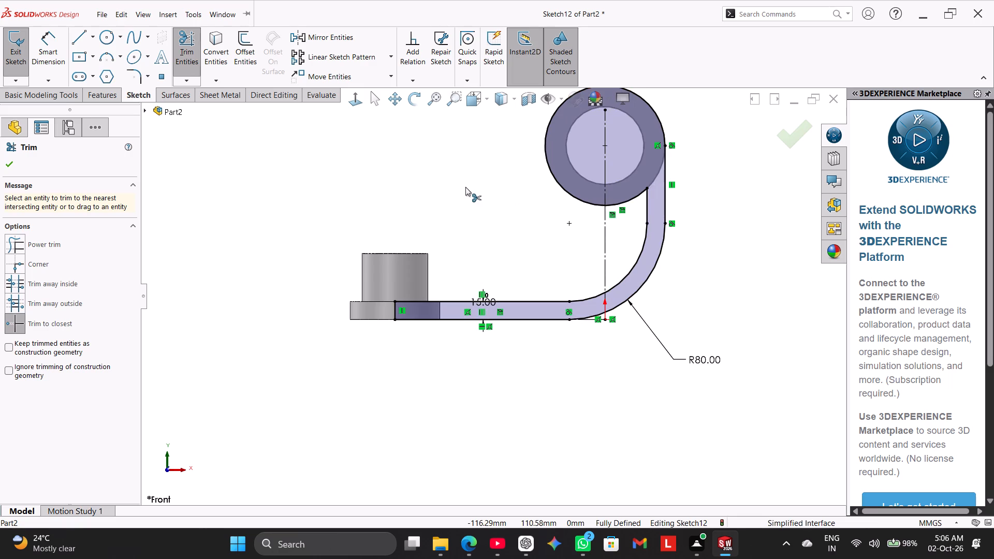
pyautogui.click(509, 216)
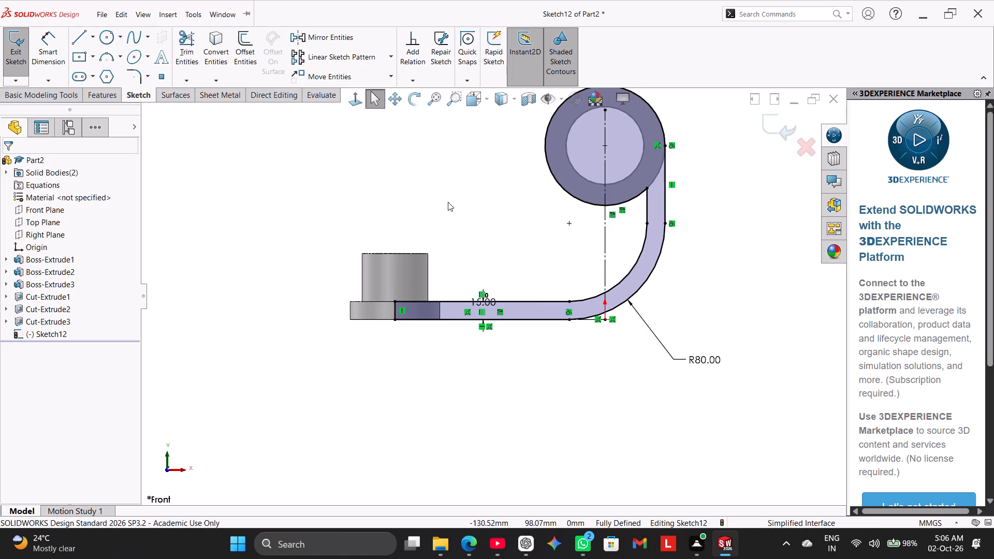
# Sketch a horizontal line from the midpoint of the boss's top edge, then a line up to the ring's near-side quadrant point.
pyautogui.moveTo(442, 203); pyautogui.dragTo(451, 220, button='middle')
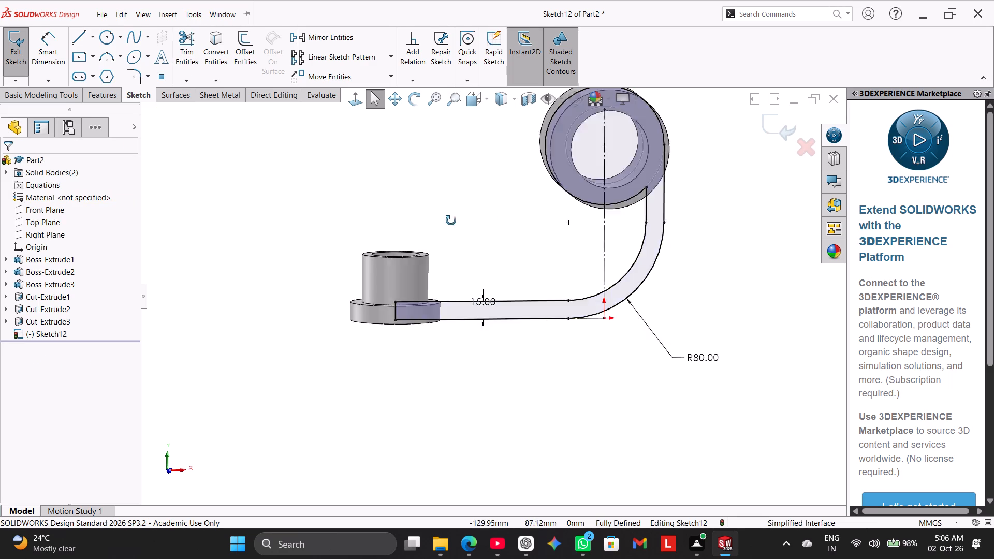
pyautogui.moveTo(451, 220); pyautogui.dragTo(456, 314, button='middle')
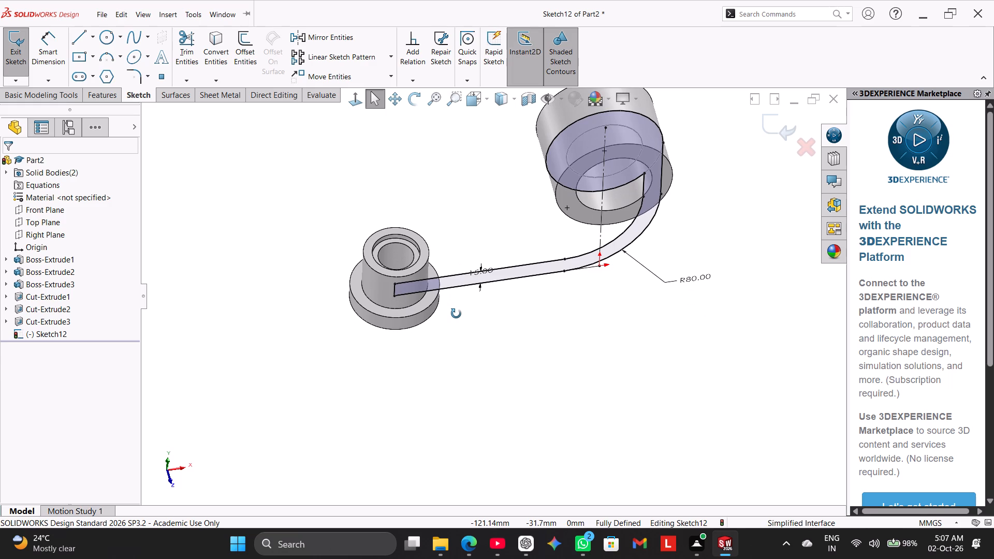
pyautogui.moveTo(456, 314); pyautogui.dragTo(448, 325, button='middle')
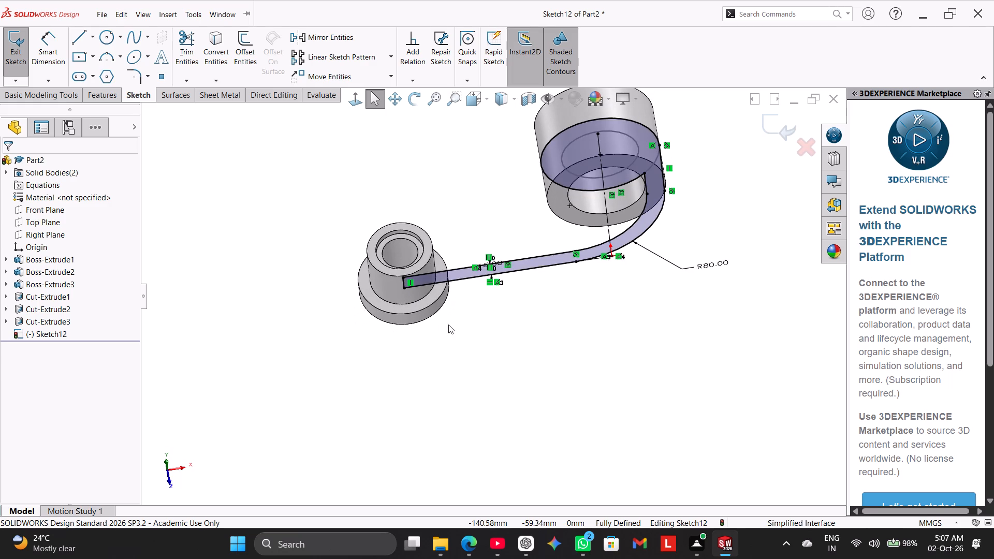
pyautogui.click(354, 106)
pyautogui.click(311, 210)
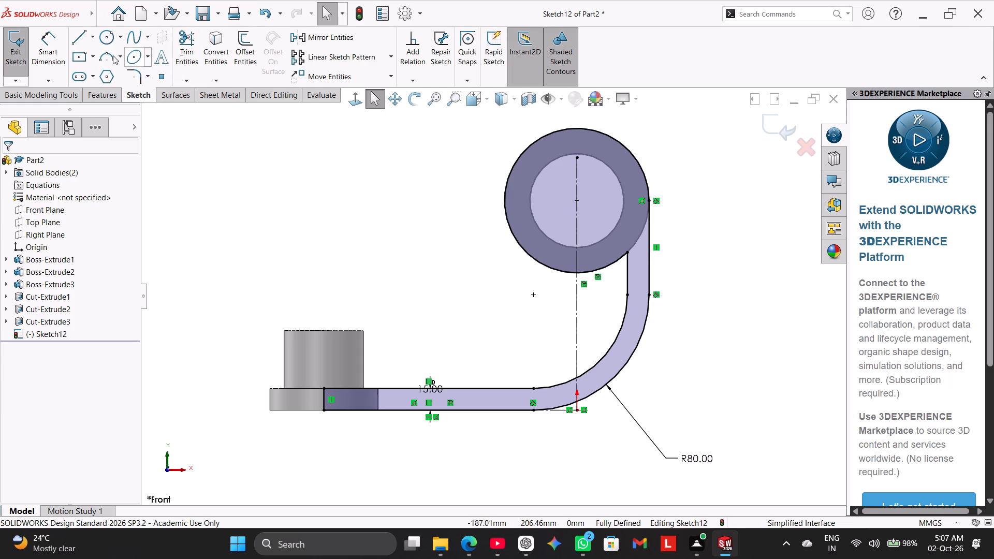
pyautogui.click(80, 41)
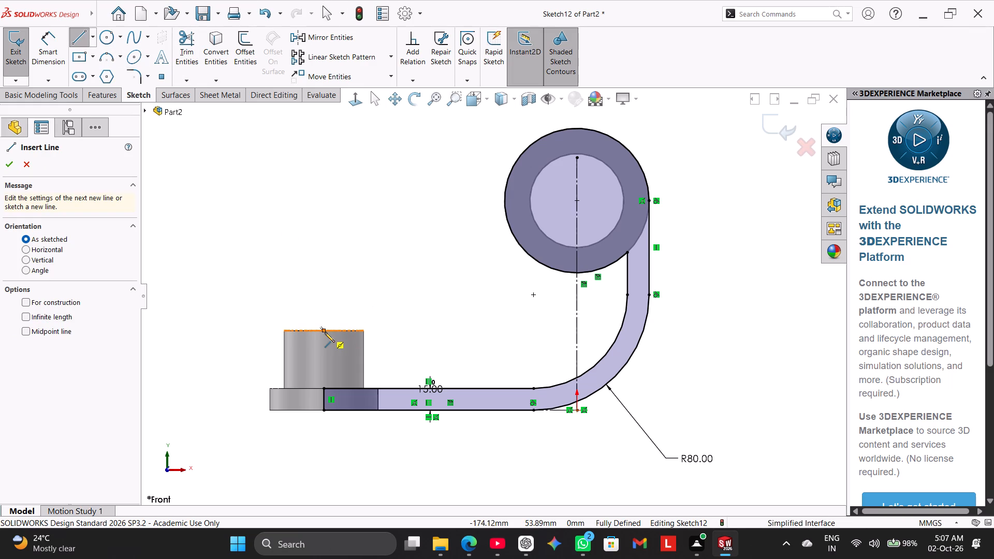
pyautogui.click(324, 332)
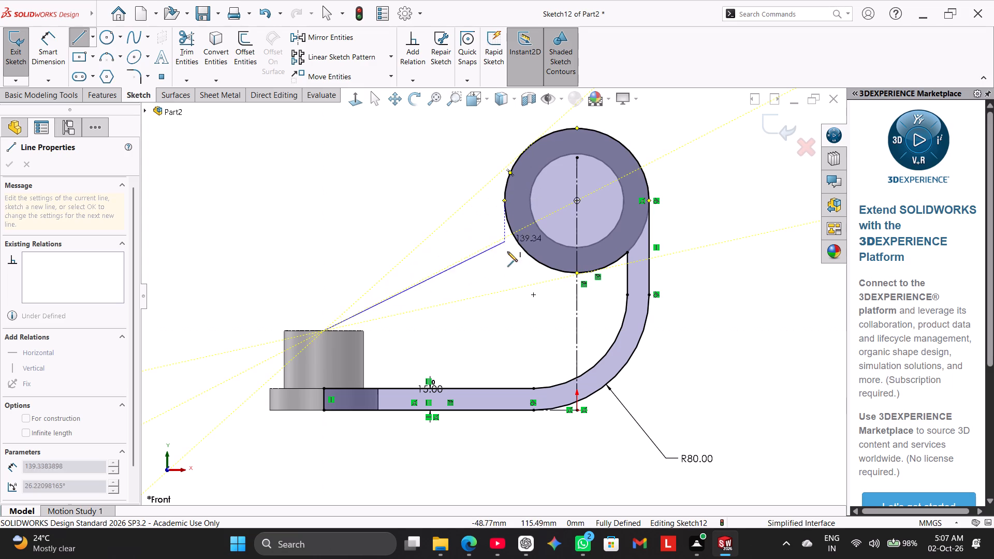
pyautogui.click(510, 331)
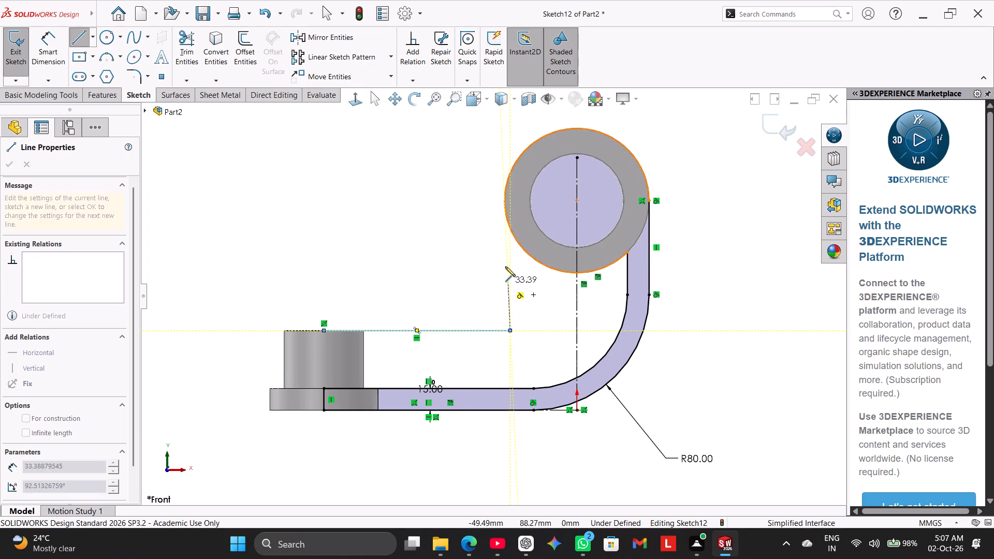
pyautogui.click(503, 200)
pyautogui.rightClick(447, 203)
pyautogui.click(464, 209)
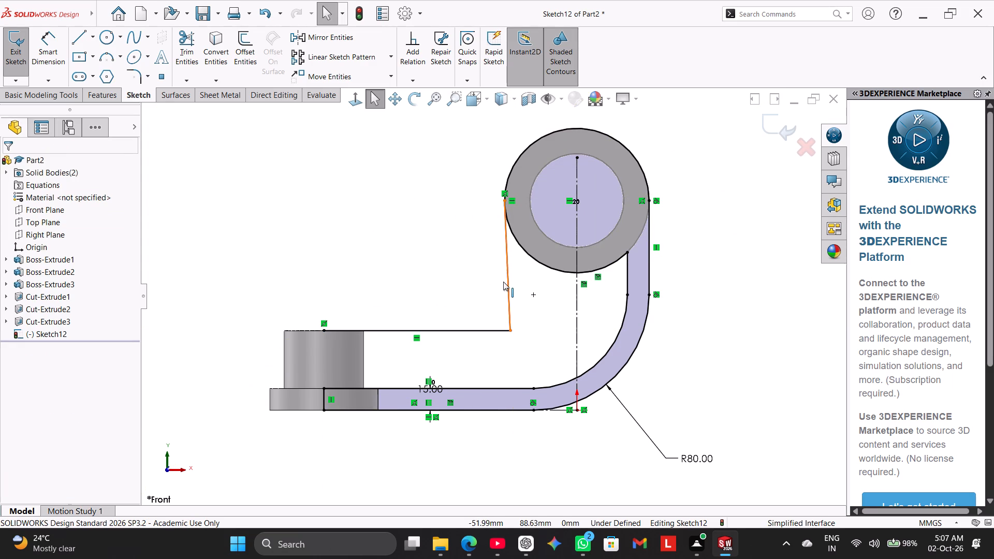
# Add a vertical relation to the slightly slanted line rising to the ring.
pyautogui.rightClick(503, 282)
pyautogui.click(530, 252)
pyautogui.click(444, 261)
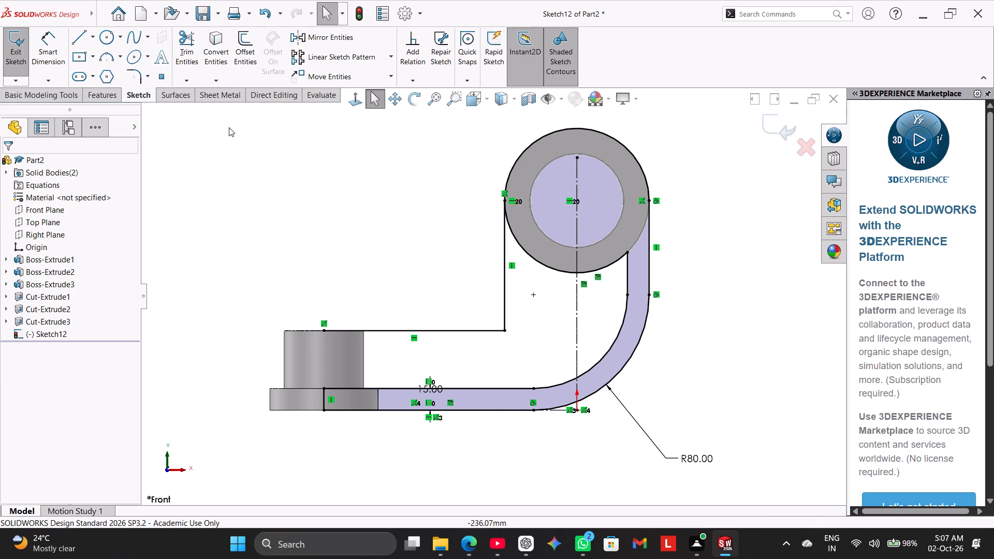
# Fillet the corner between the new horizontal and vertical lines with a 40 mm radius.
pyautogui.click(193, 49)
pyautogui.click(137, 68)
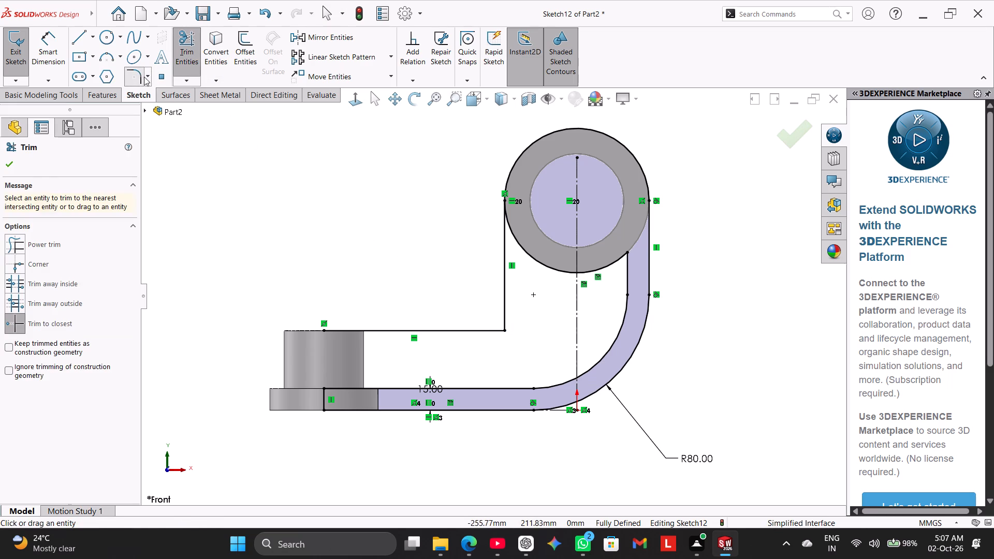
pyautogui.click(479, 331)
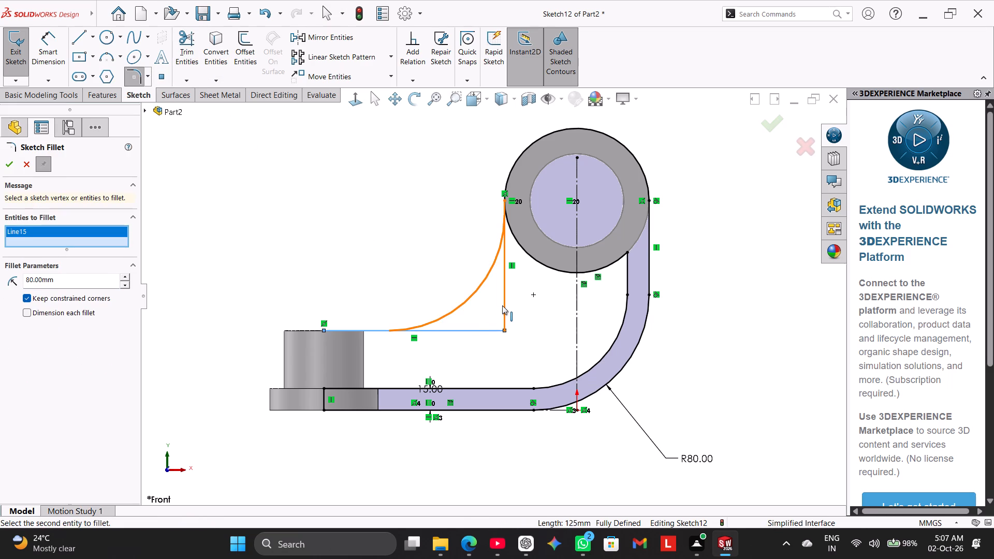
pyautogui.click(502, 304)
pyautogui.doubleClick(87, 281)
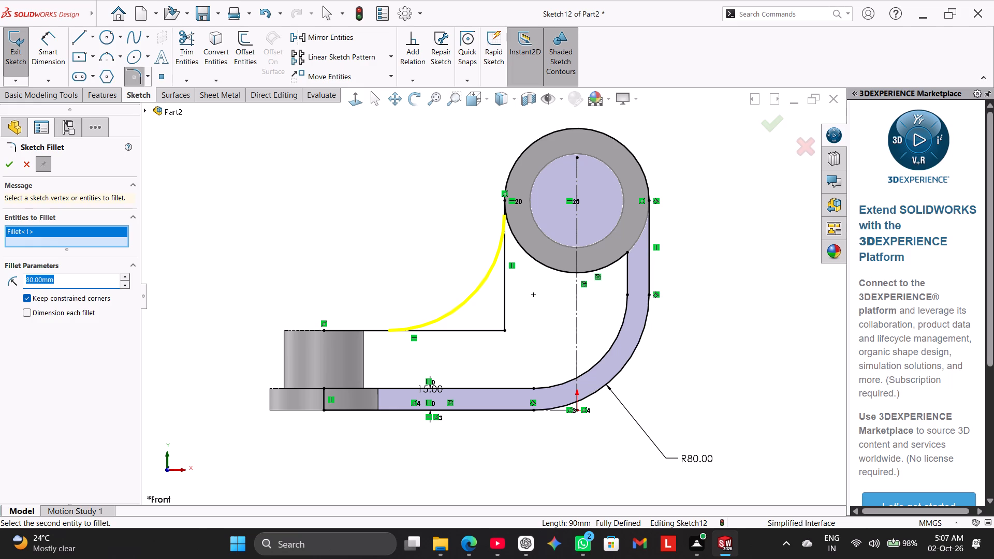
pyautogui.write('40')
pyautogui.press('Return')
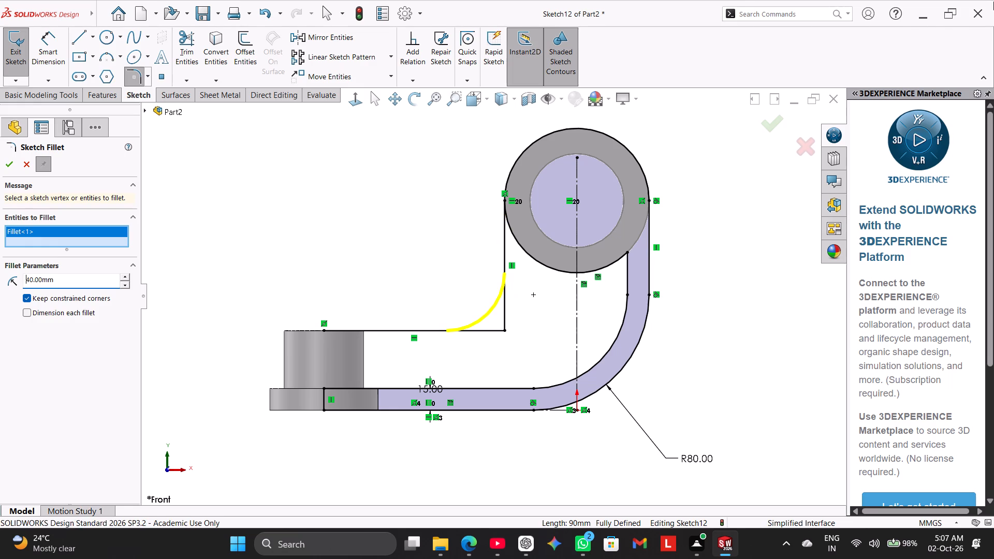
pyautogui.click(3, 167)
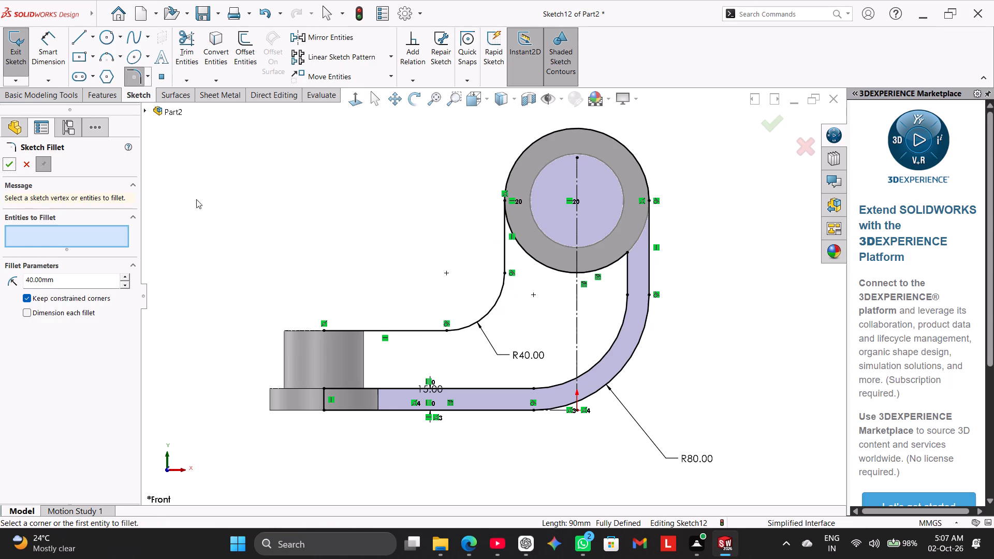
pyautogui.click(262, 195)
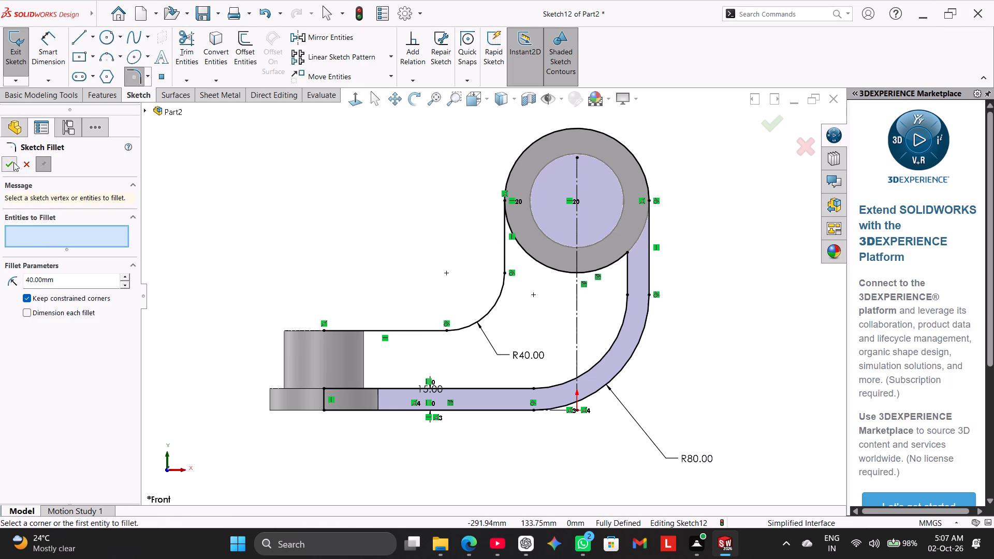
pyautogui.click(13, 162)
# Offset the filleted line chain 15 mm toward the lower curved web, with dimensions added.
pyautogui.click(242, 48)
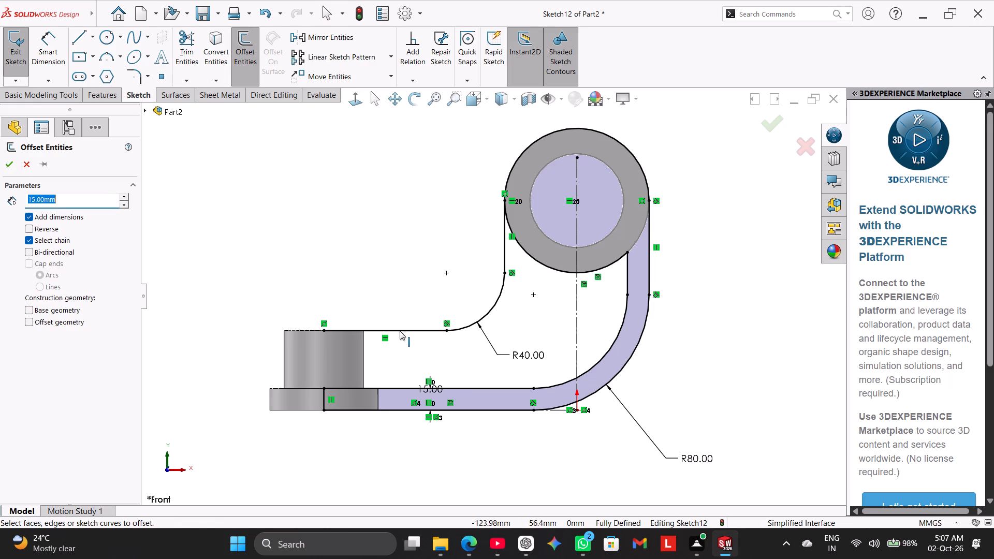
pyautogui.click(406, 332)
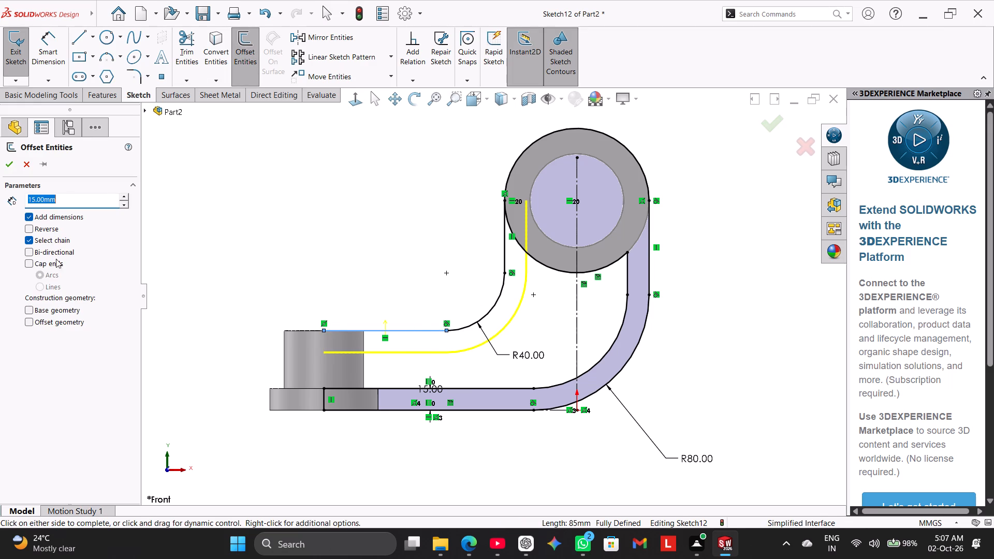
pyautogui.click(6, 160)
pyautogui.click(186, 260)
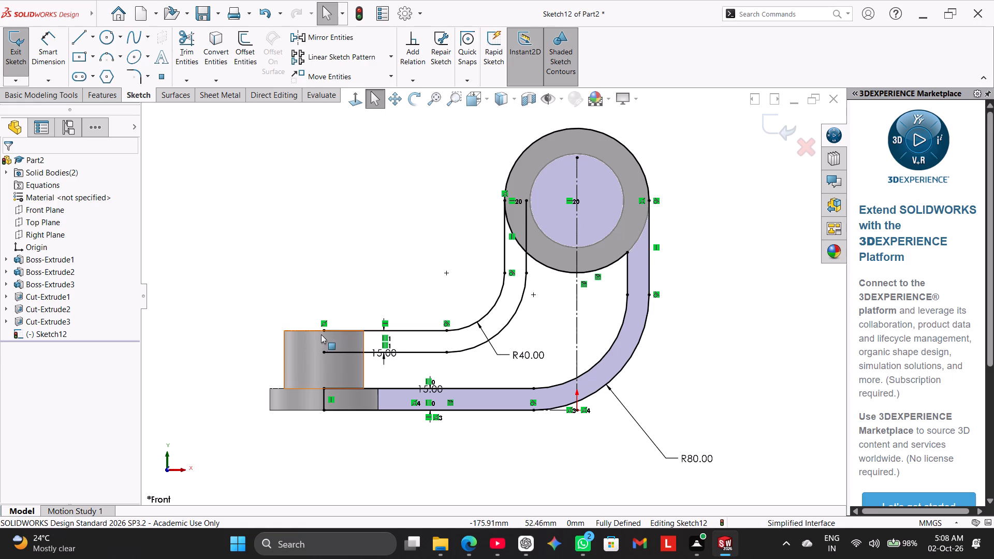
# Delete the midpoint relation tying the upper line's end to the boss's top edge.
pyautogui.moveTo(254, 343); pyautogui.dragTo(250, 414, button='middle')
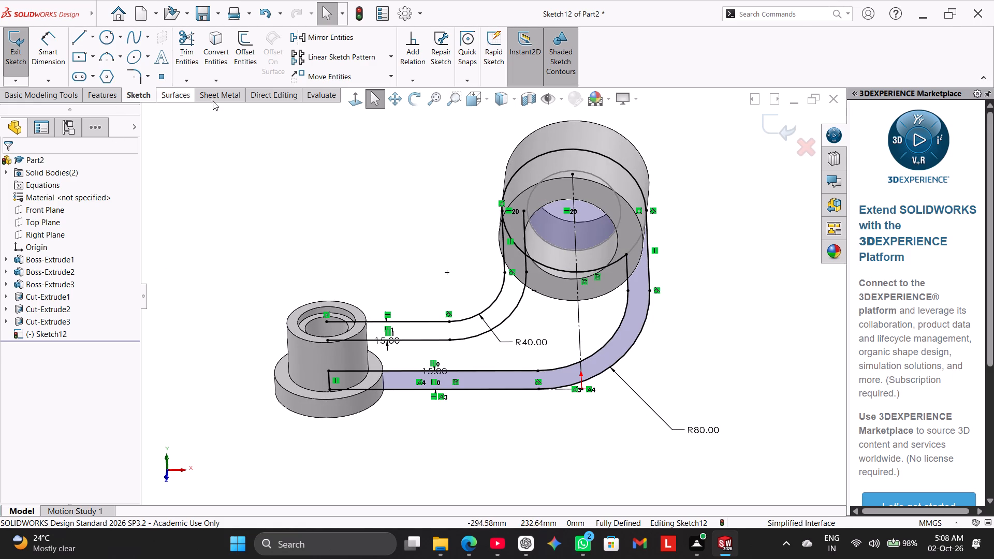
pyautogui.click(353, 98)
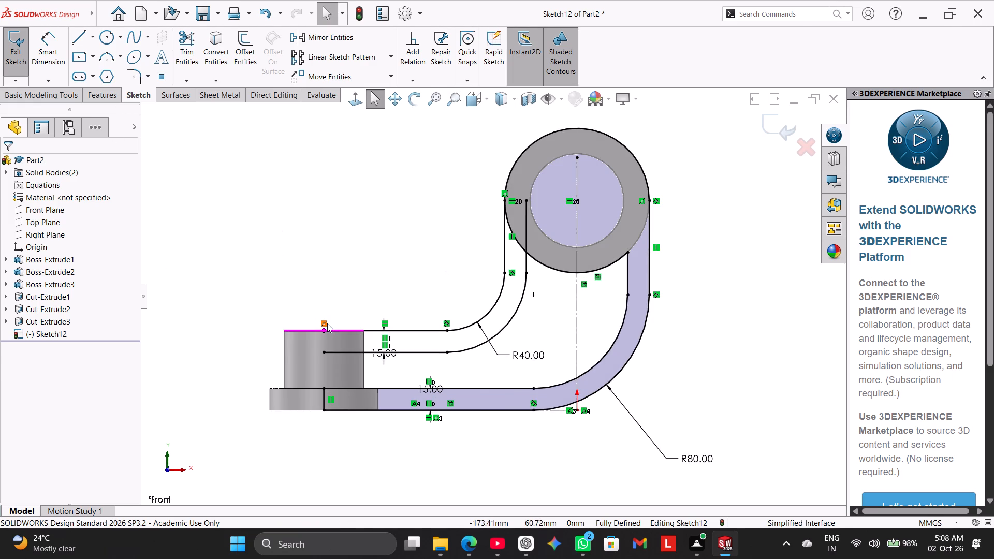
pyautogui.rightClick(321, 322)
pyautogui.click(364, 448)
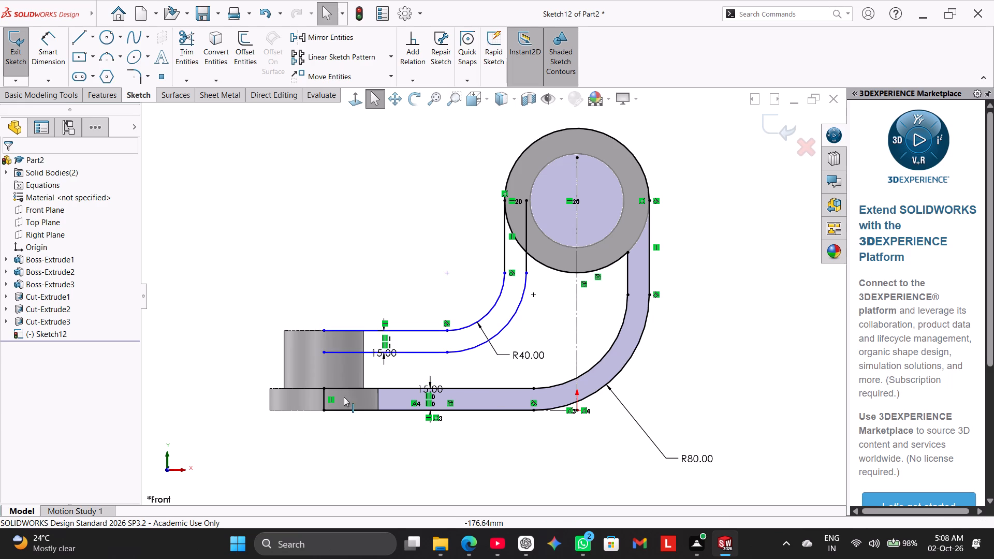
# Shorten the boss-side ends of both upper web lines to about X -152 mm, just inside the boss's outer wall.
pyautogui.moveTo(323, 332); pyautogui.dragTo(354, 331)
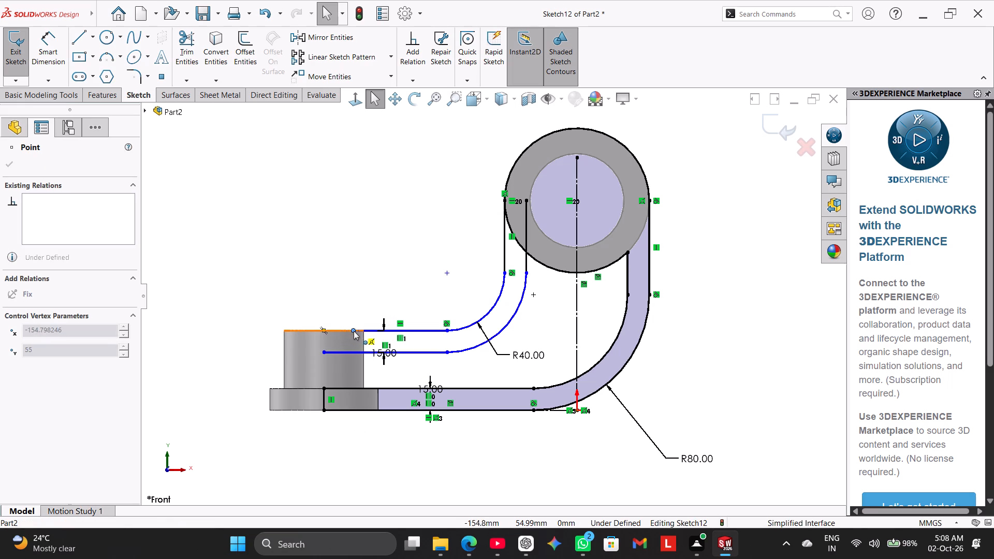
pyautogui.moveTo(354, 331); pyautogui.dragTo(357, 330)
pyautogui.moveTo(322, 353); pyautogui.dragTo(343, 352)
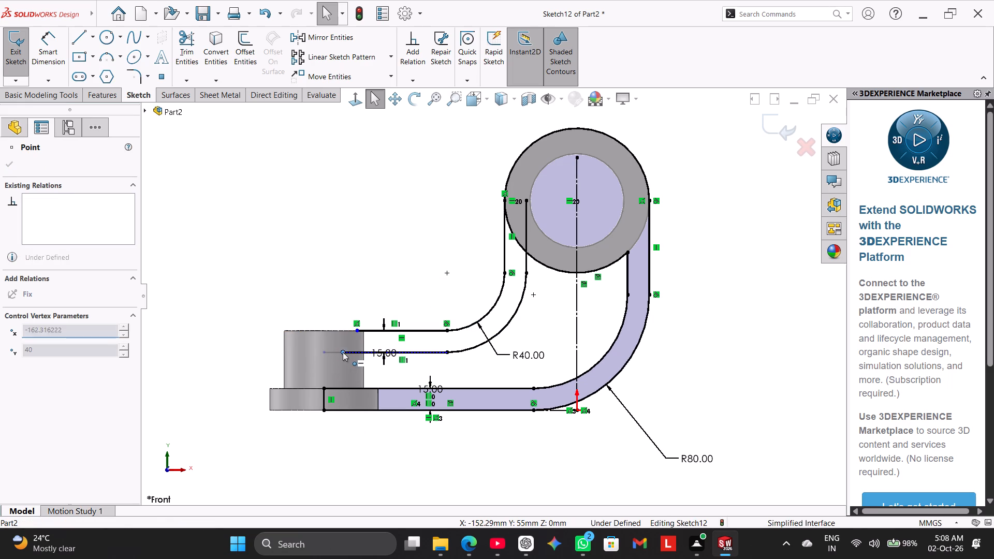
pyautogui.moveTo(343, 352); pyautogui.dragTo(358, 352)
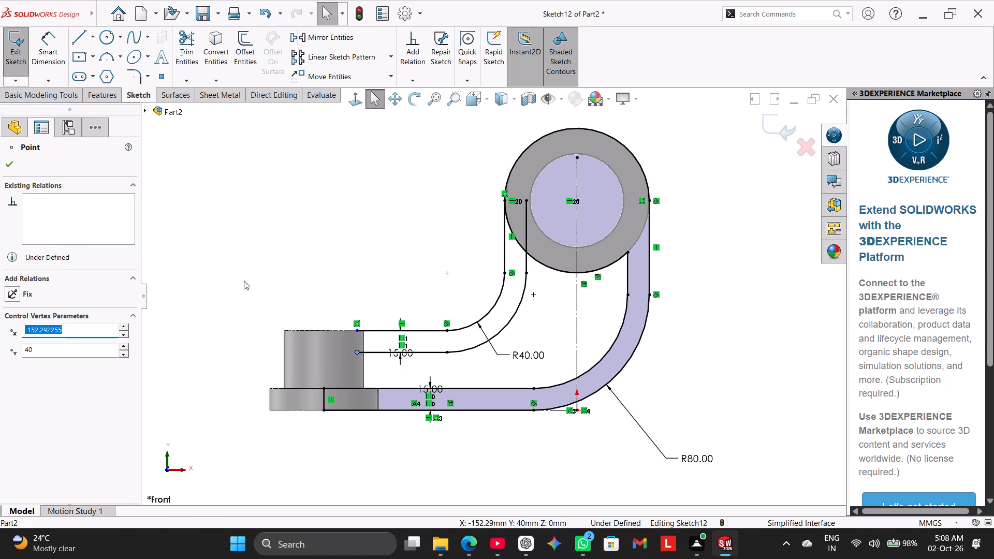
pyautogui.click(244, 281)
# Close the upper web profile inside the boss with a vertical line joining the ends of its two horizontal lines.
pyautogui.moveTo(289, 263); pyautogui.dragTo(295, 289, button='middle')
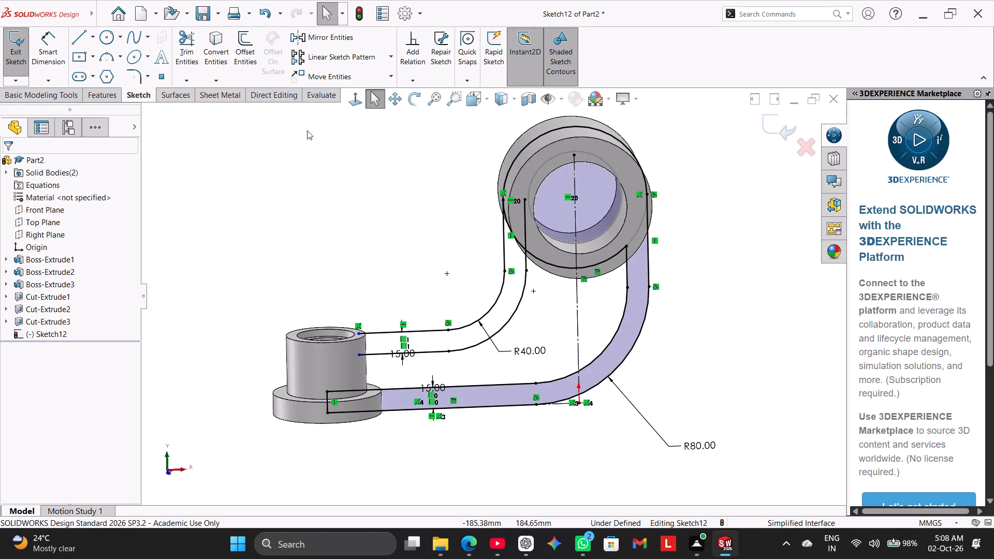
pyautogui.click(359, 95)
pyautogui.click(207, 200)
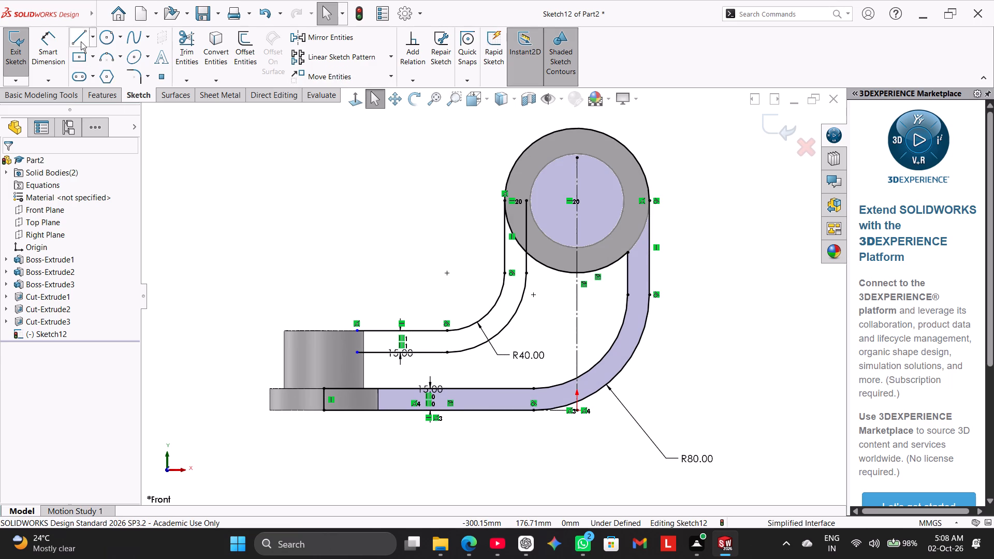
pyautogui.click(78, 34)
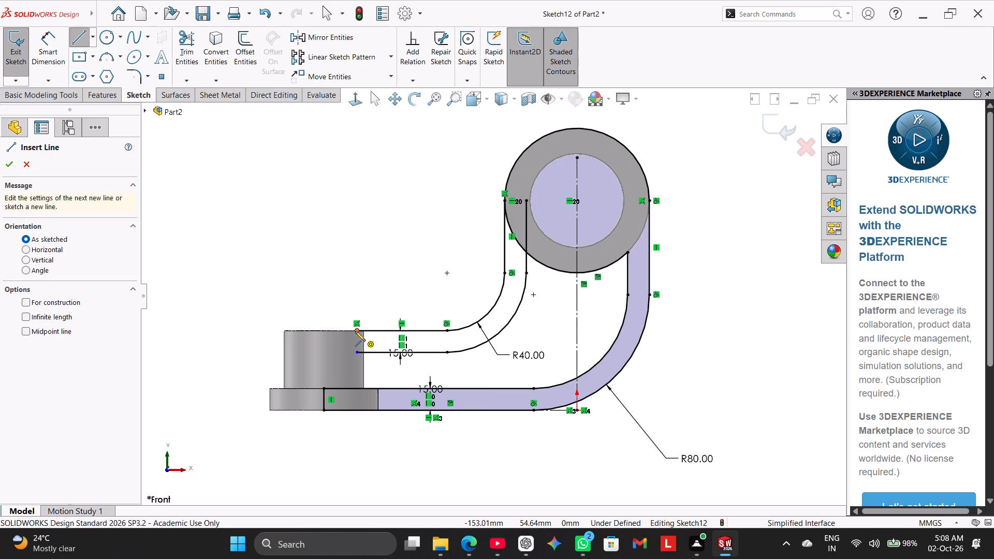
pyautogui.click(355, 331)
pyautogui.click(358, 351)
pyautogui.rightClick(303, 272)
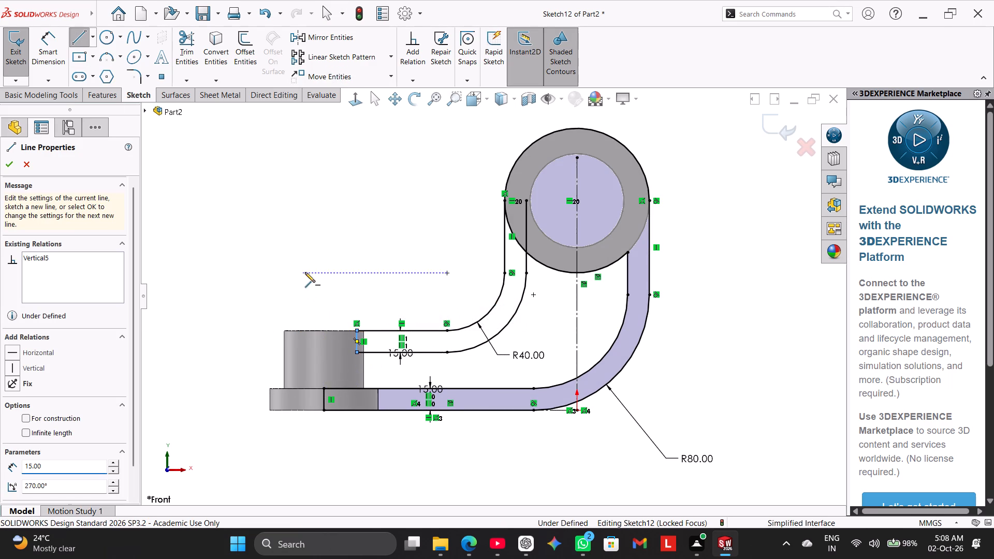
pyautogui.click(329, 284)
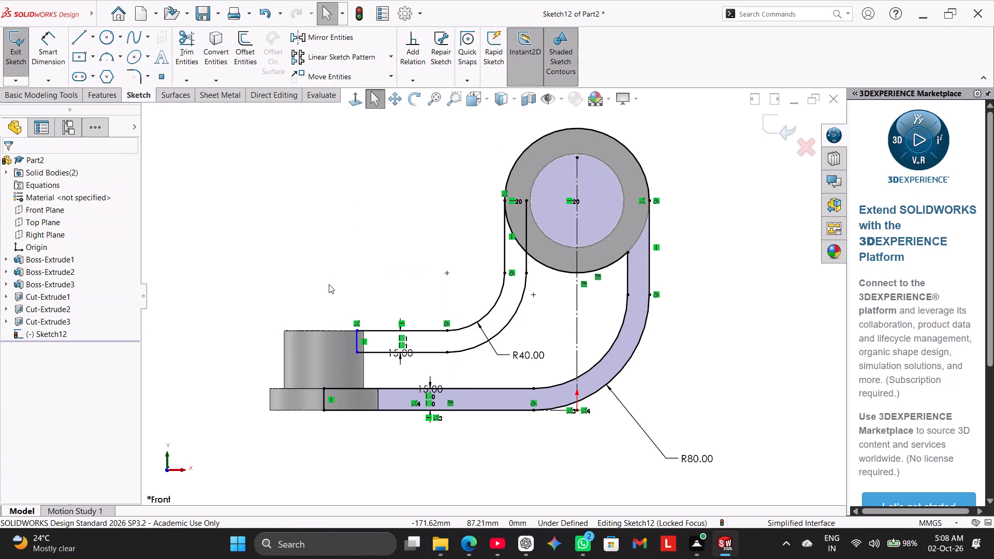
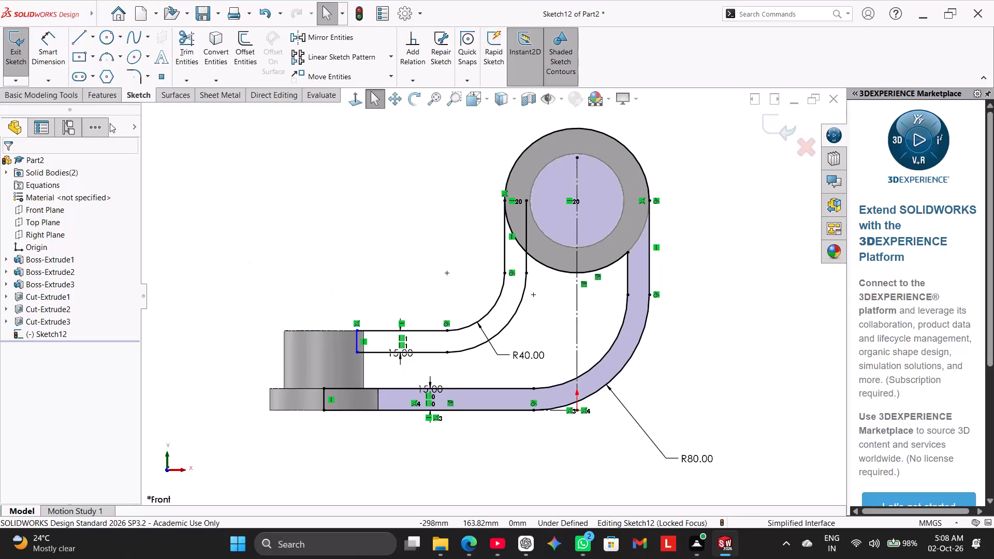
# Dimension the upper web's closing vertical line 4 mm inside the boss's outer wall.
pyautogui.click(59, 41)
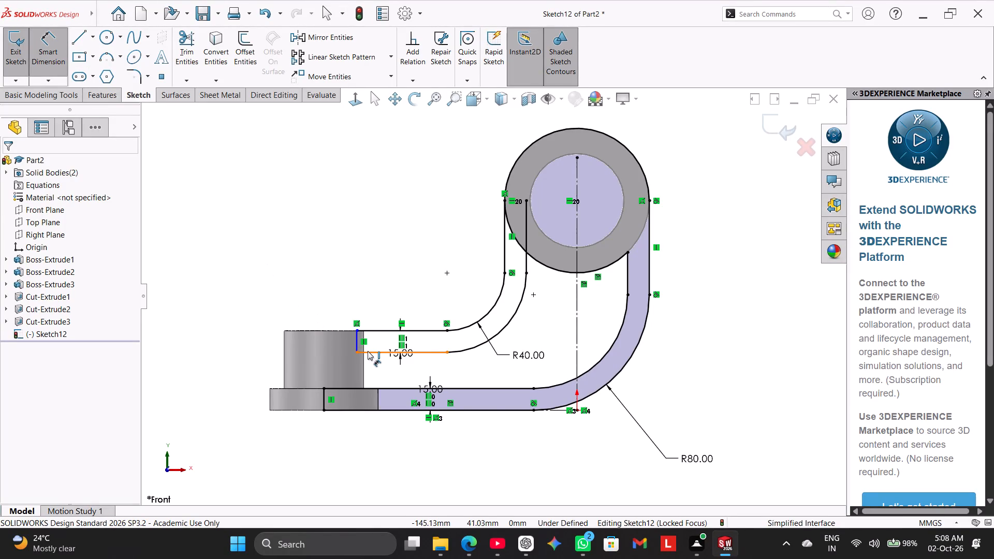
pyautogui.click(364, 348)
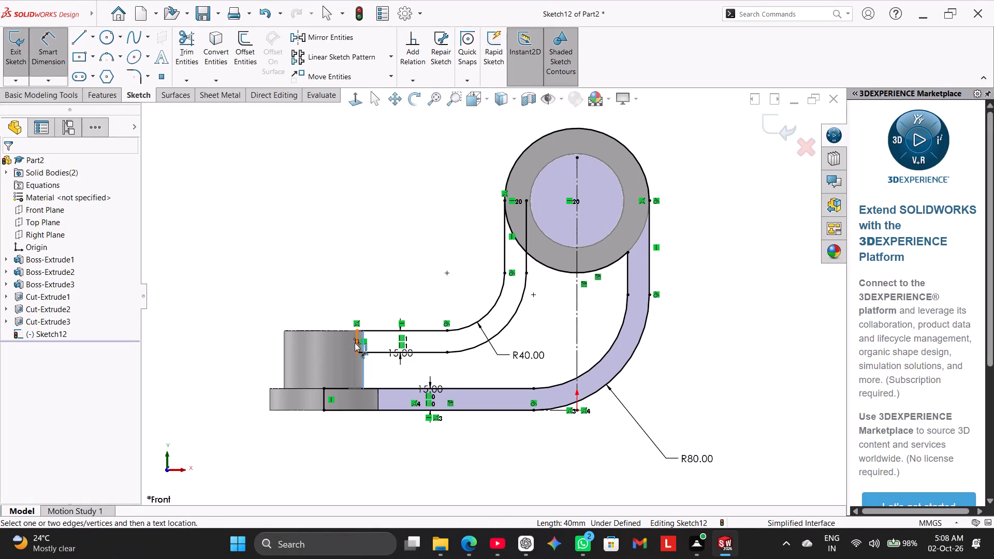
pyautogui.moveTo(355, 343); pyautogui.dragTo(354, 336)
pyautogui.click(357, 273)
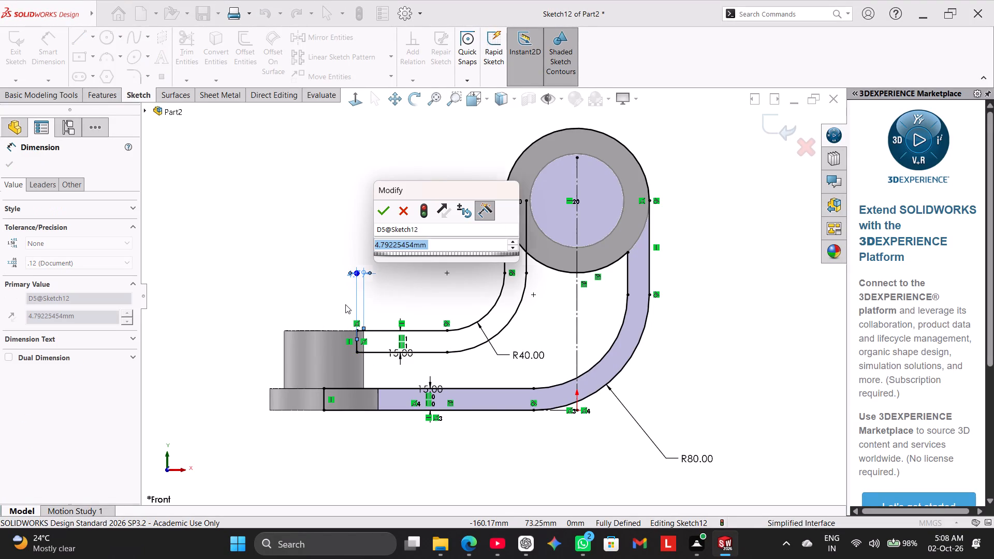
pyautogui.press('4')
pyautogui.press('Return')
pyautogui.rightClick(298, 251)
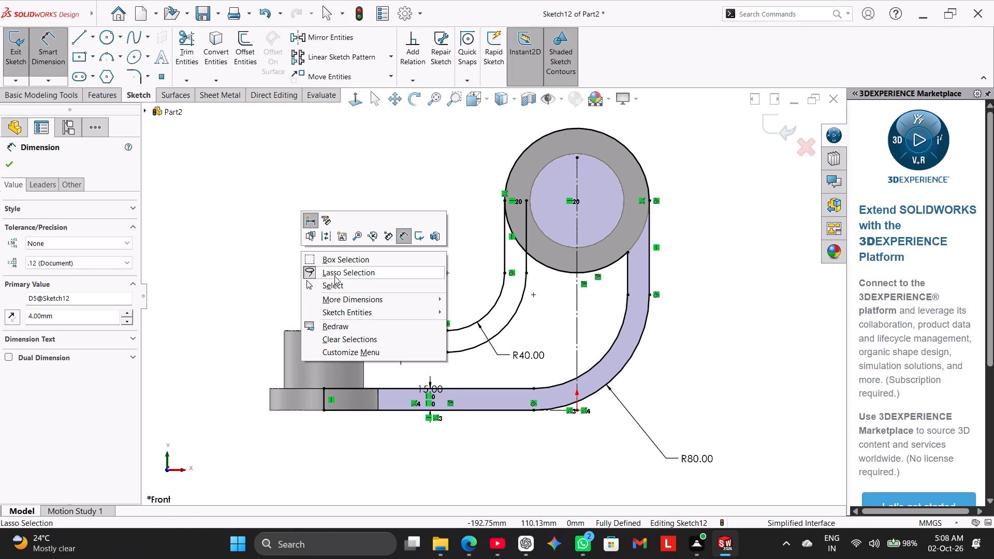
pyautogui.click(340, 290)
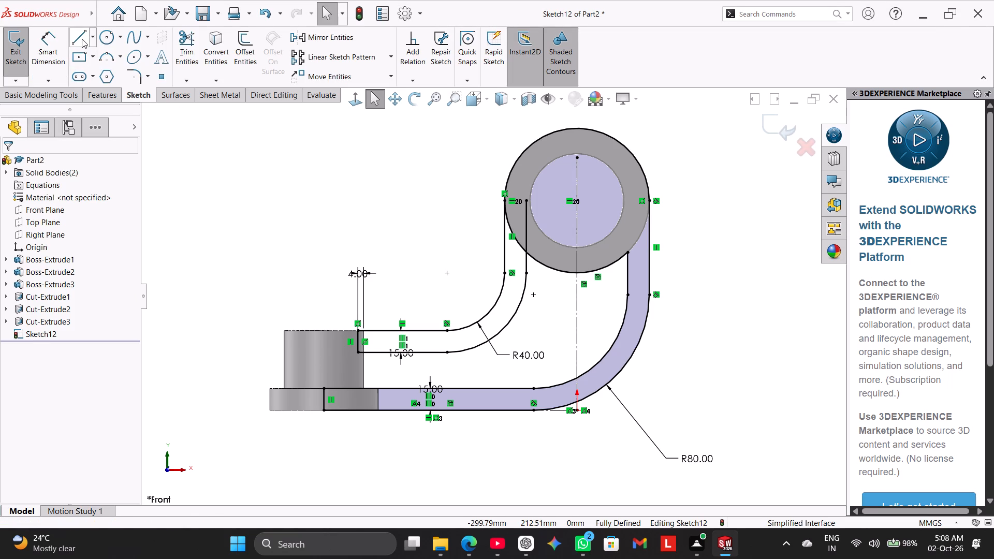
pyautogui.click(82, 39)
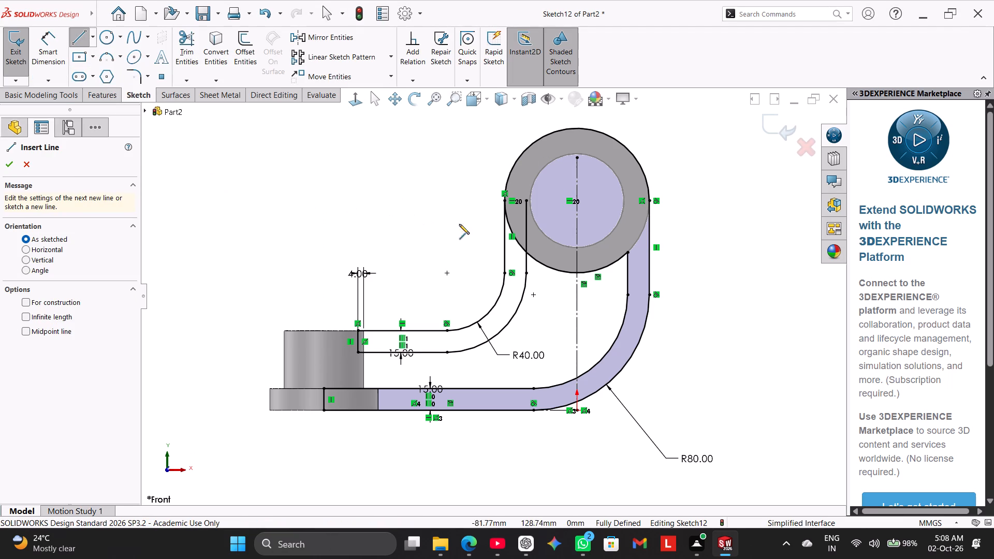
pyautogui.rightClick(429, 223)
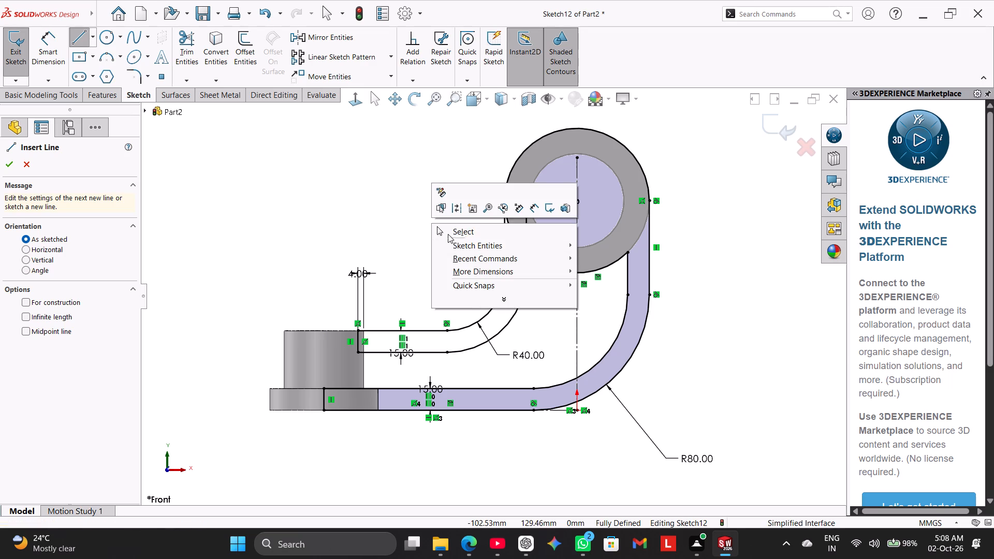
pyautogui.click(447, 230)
# Trim the upper web's inner vertical line where it runs inside the ring's outer circle.
pyautogui.click(177, 38)
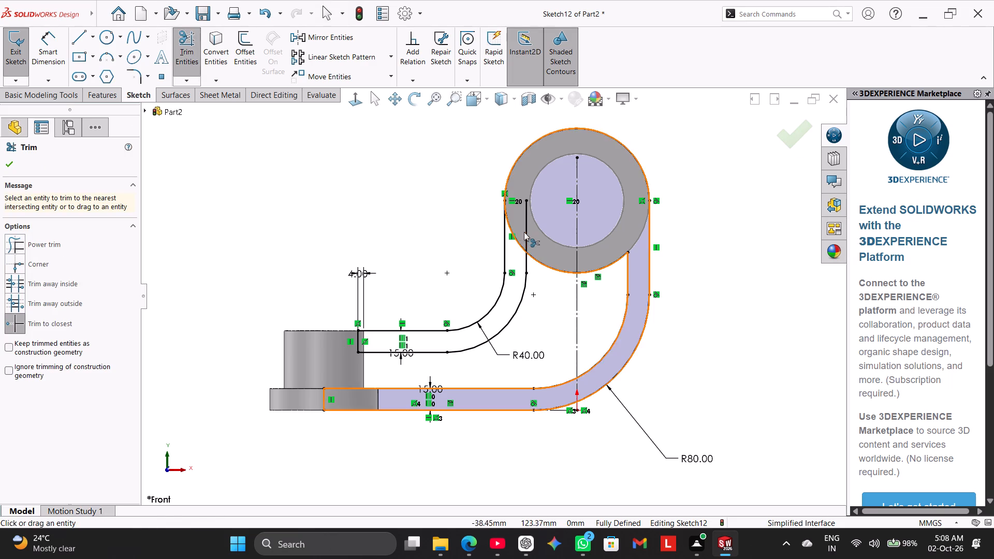
pyautogui.click(525, 232)
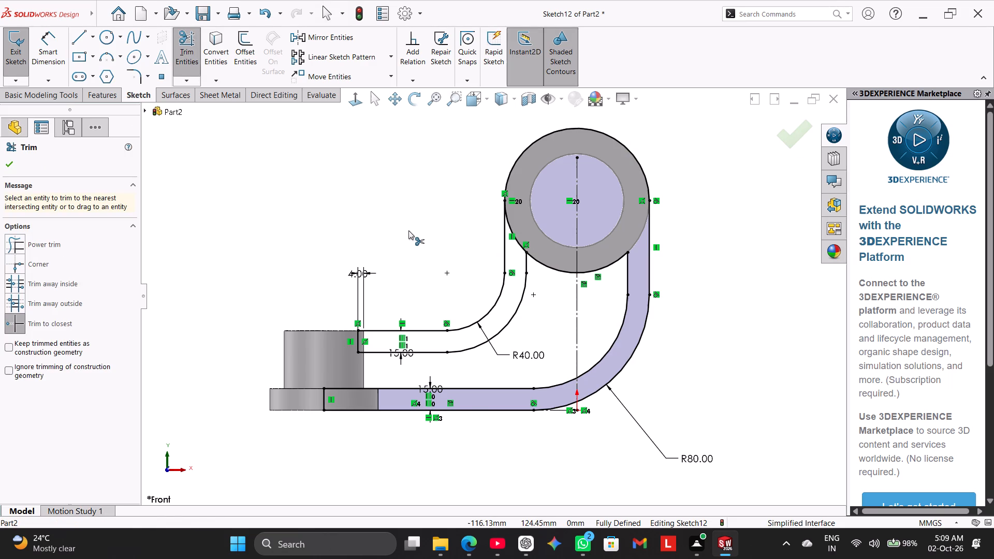
pyautogui.rightClick(408, 230)
pyautogui.click(427, 269)
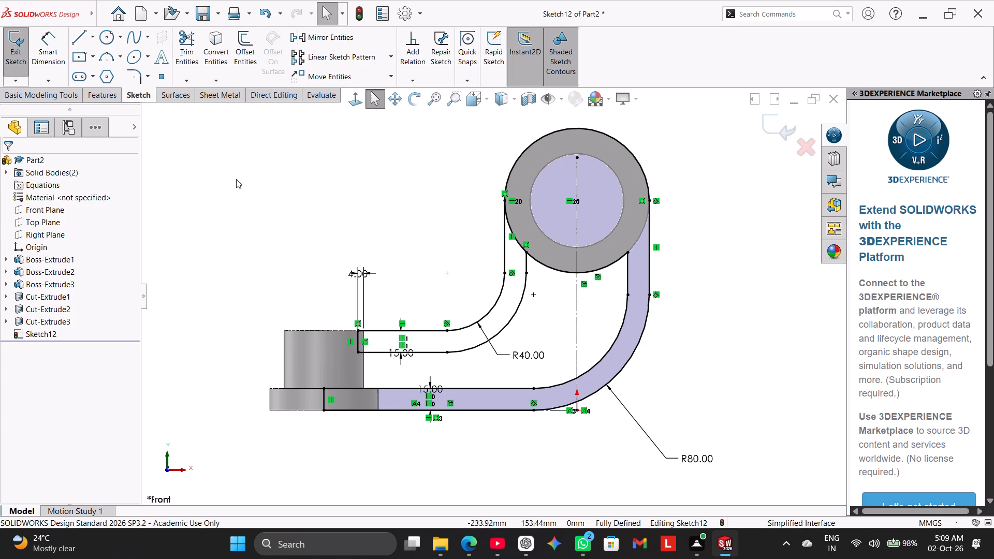
# Draw a vertical line about 25 mm long from the upper web's lower boss-side corner down to the lower web's upper edge.
pyautogui.click(82, 36)
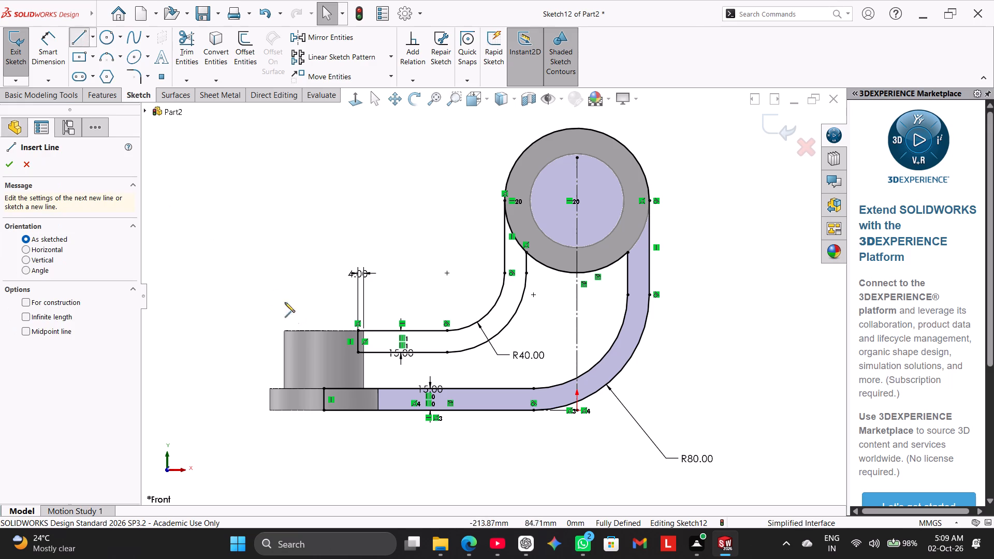
pyautogui.click(359, 354)
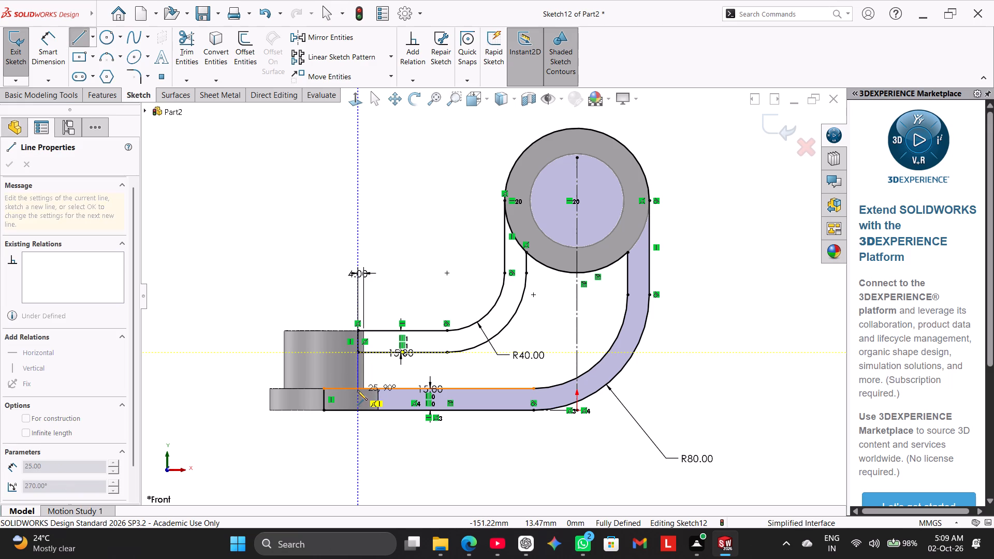
pyautogui.click(357, 390)
pyautogui.rightClick(238, 248)
pyautogui.click(268, 252)
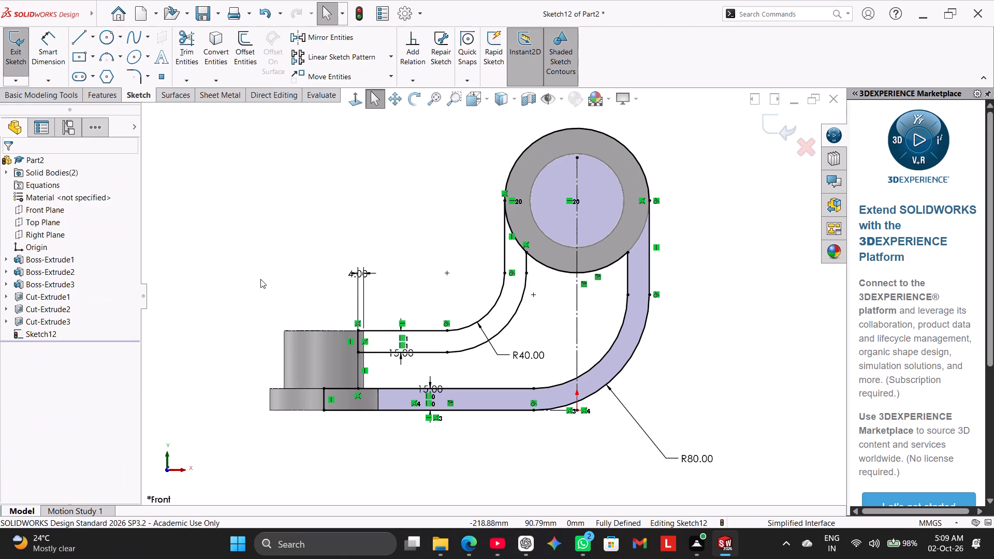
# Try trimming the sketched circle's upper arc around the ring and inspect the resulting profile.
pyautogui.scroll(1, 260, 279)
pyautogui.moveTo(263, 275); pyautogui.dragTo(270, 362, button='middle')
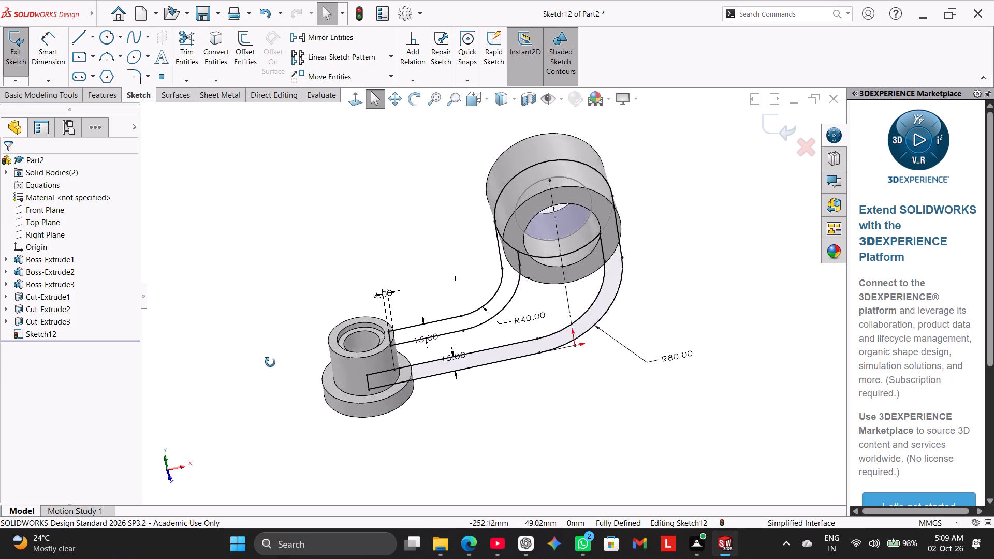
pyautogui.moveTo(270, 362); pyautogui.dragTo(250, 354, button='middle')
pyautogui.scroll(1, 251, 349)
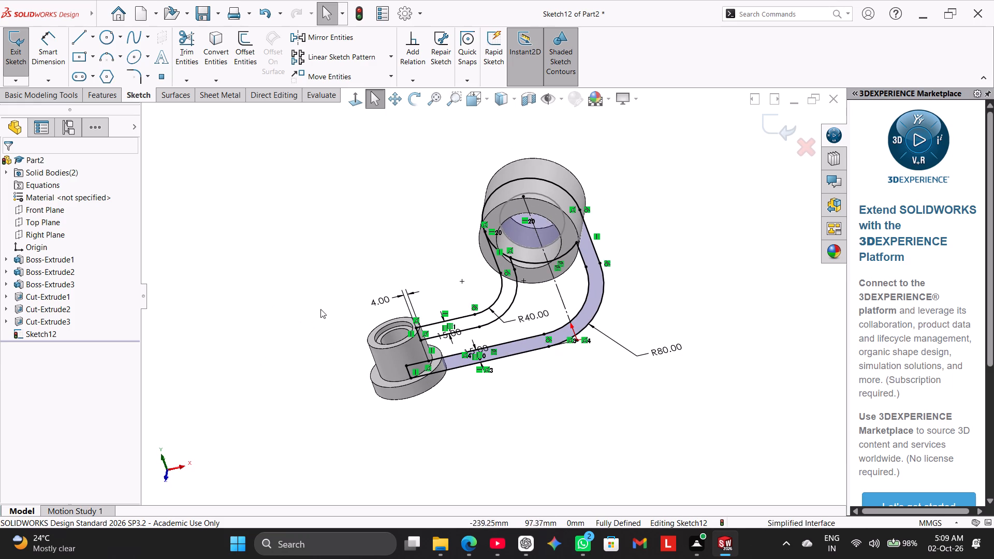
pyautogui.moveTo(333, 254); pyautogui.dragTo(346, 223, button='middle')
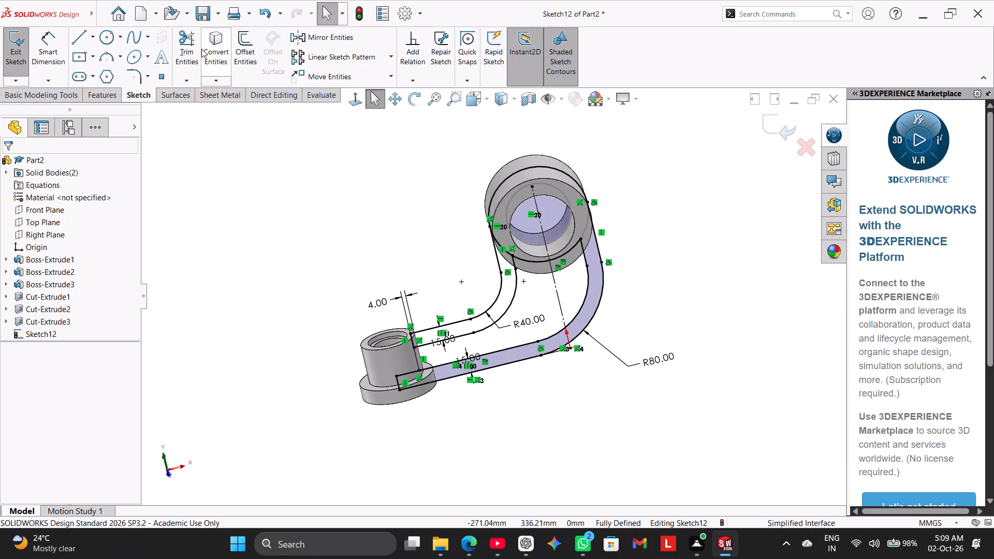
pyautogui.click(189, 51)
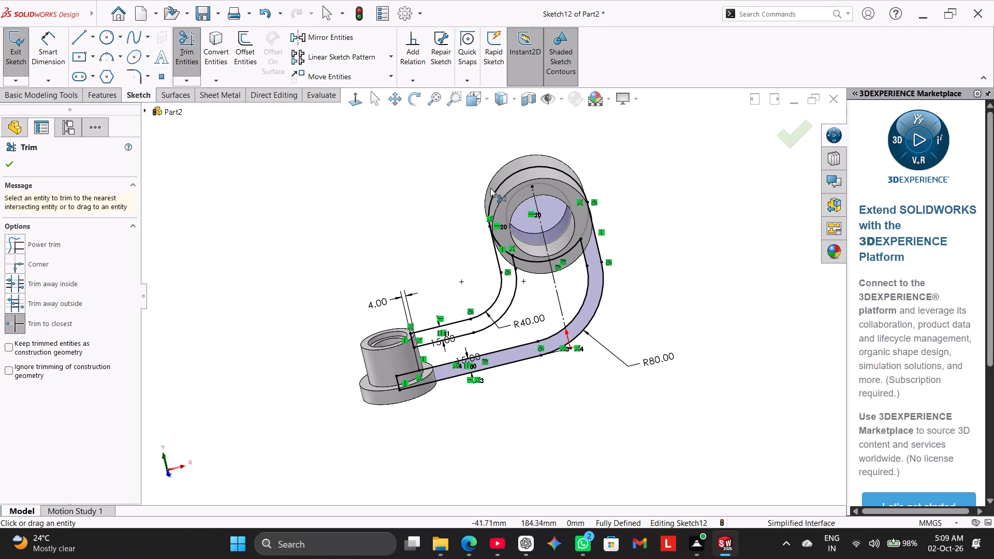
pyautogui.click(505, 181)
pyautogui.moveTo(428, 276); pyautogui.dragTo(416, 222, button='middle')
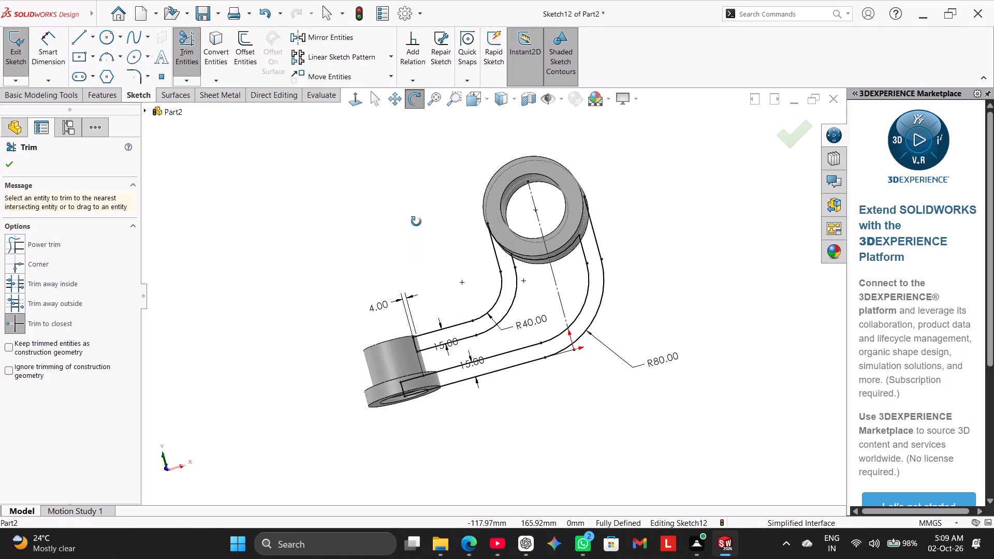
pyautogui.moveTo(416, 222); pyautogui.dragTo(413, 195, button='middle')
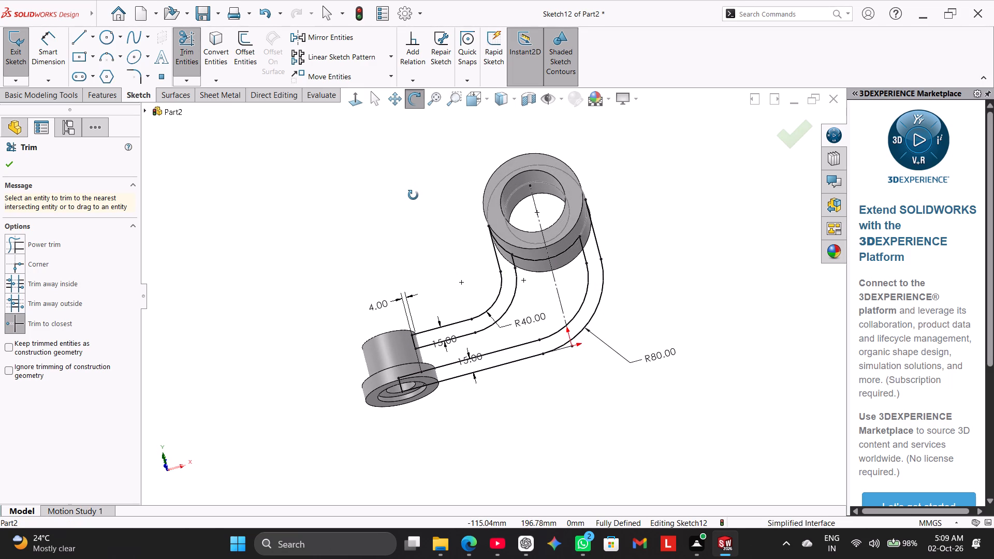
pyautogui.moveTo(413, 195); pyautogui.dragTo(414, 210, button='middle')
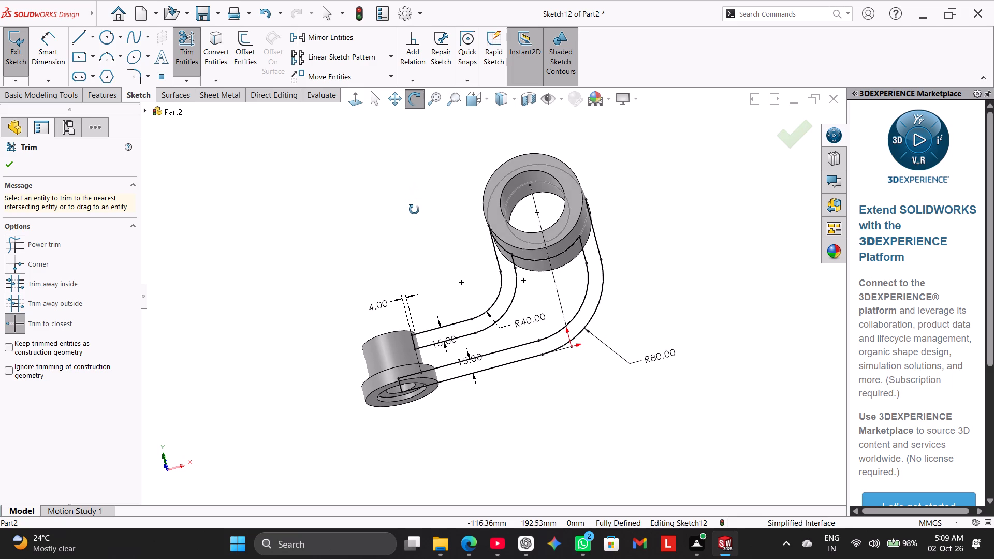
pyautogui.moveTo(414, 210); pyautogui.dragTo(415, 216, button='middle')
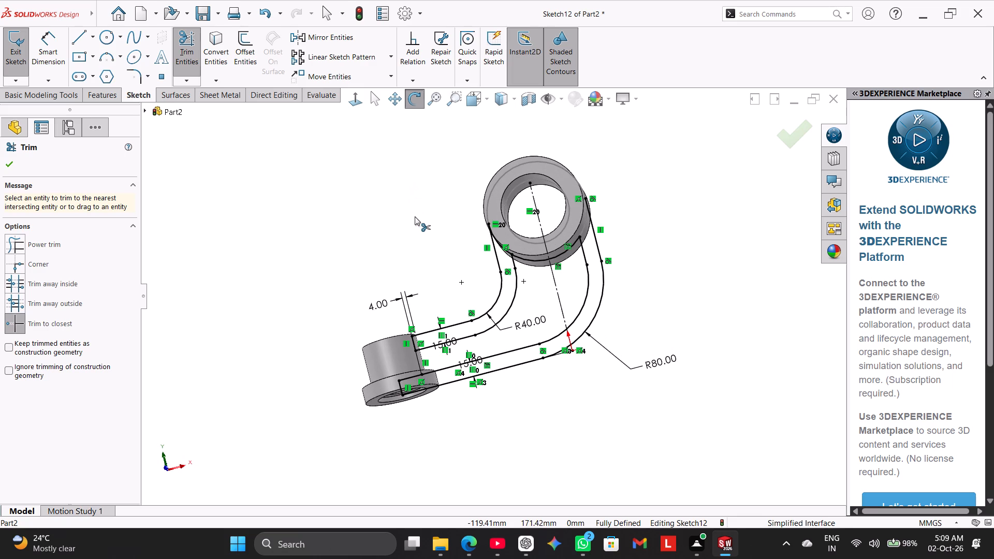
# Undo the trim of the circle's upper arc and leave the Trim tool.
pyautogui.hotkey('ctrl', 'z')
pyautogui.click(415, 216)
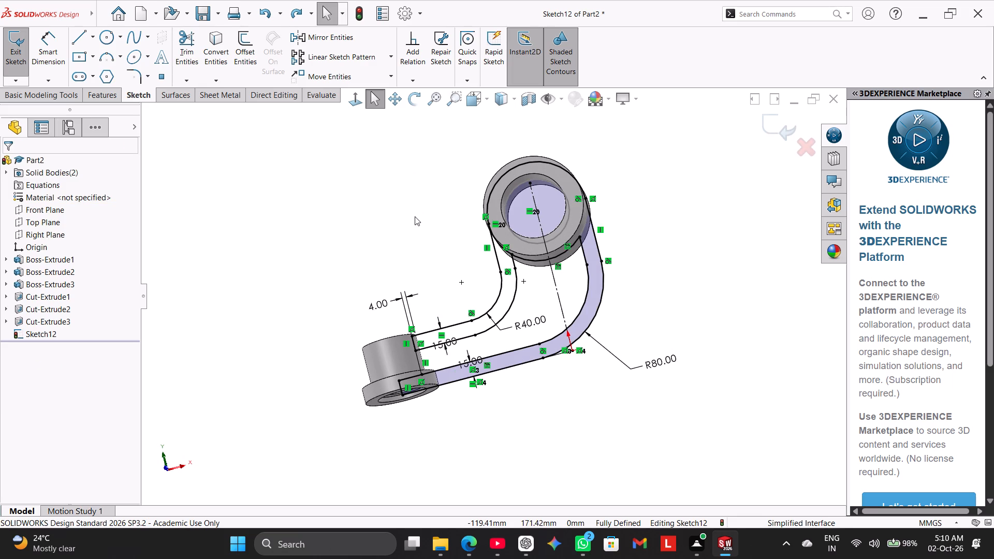
# Extrude the lower web and ring circle profile as a Mid Plane boss, 75 mm deep, with Merge result on.
pyautogui.scroll(-2, 602, 225)
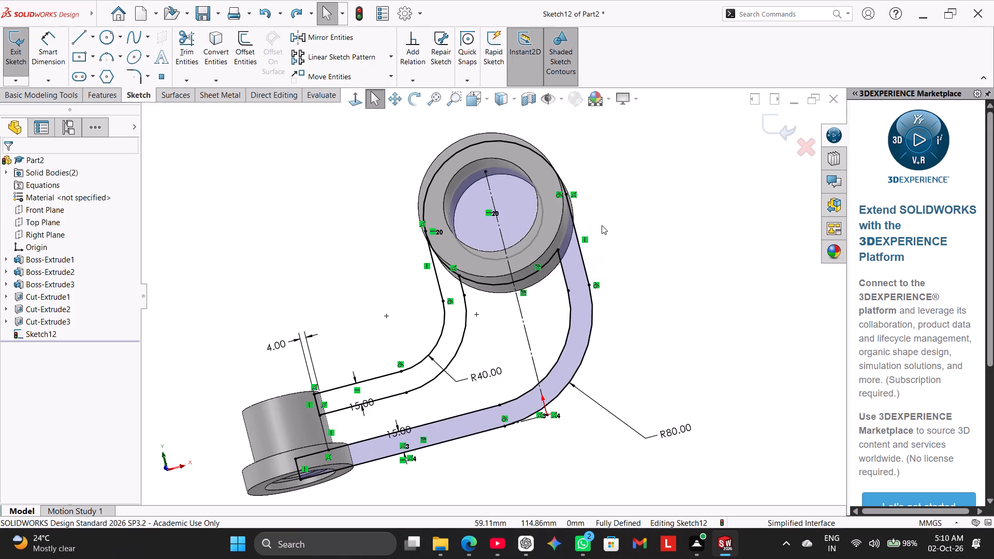
pyautogui.scroll(-1, 602, 225)
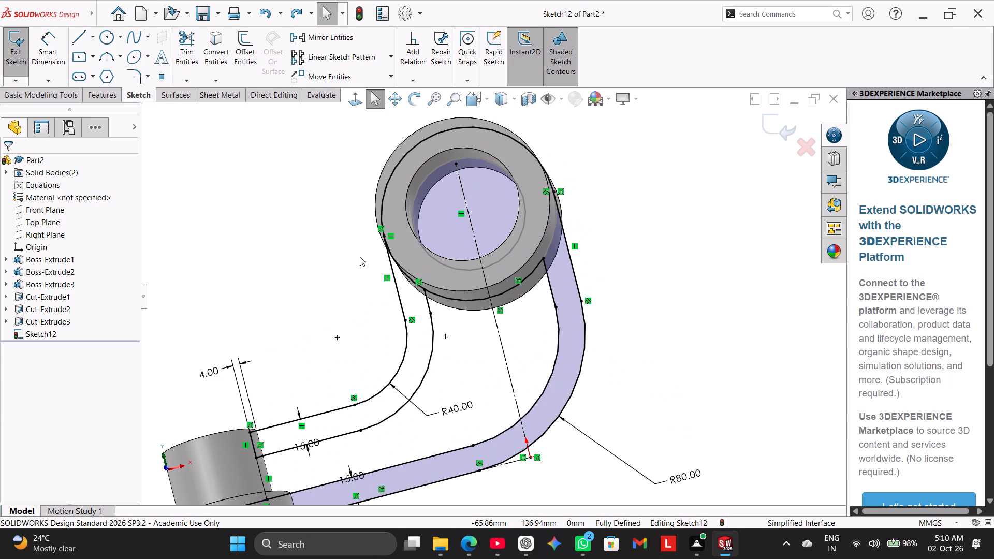
pyautogui.scroll(2, 360, 257)
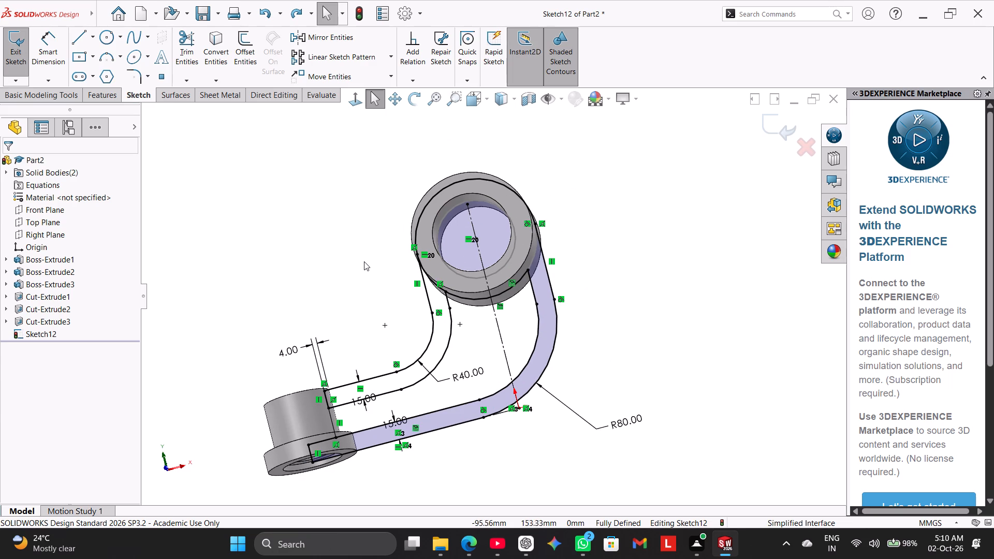
pyautogui.moveTo(370, 269); pyautogui.dragTo(392, 311, button='middle')
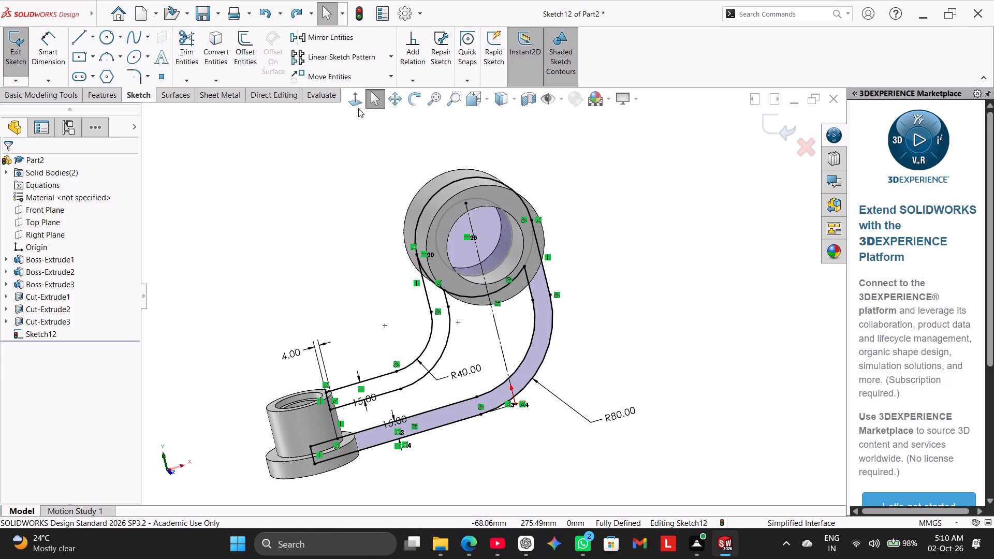
pyautogui.click(358, 108)
pyautogui.click(356, 197)
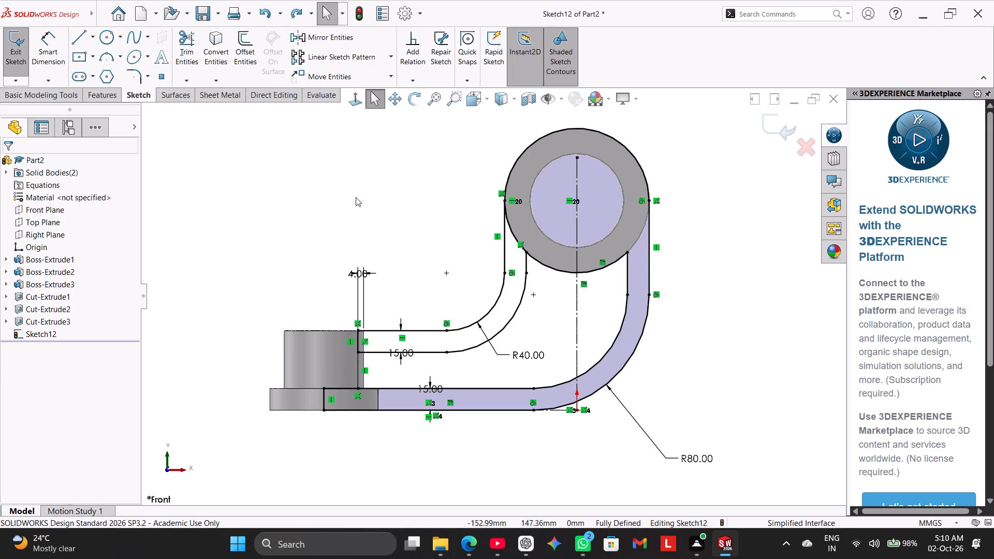
pyautogui.click(94, 98)
pyautogui.click(38, 48)
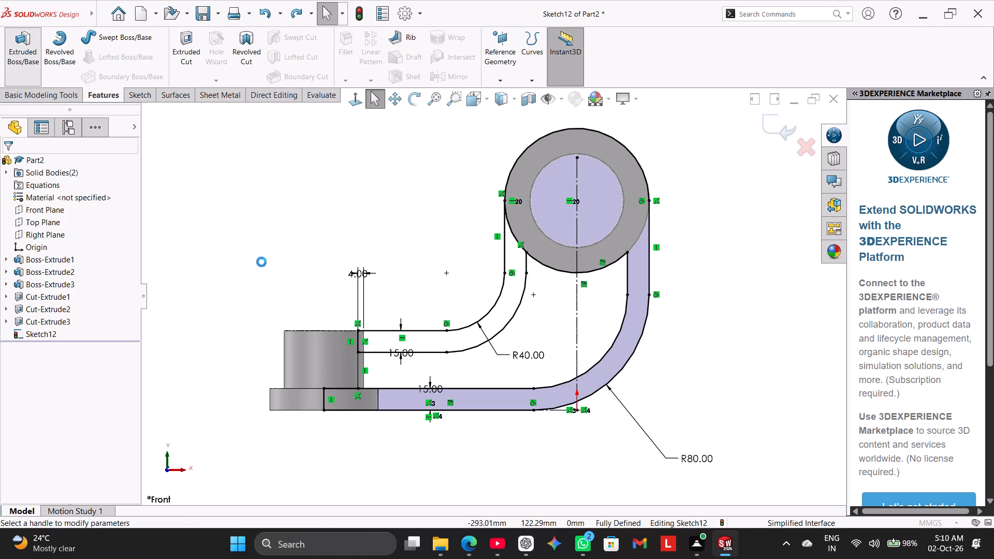
pyautogui.click(467, 399)
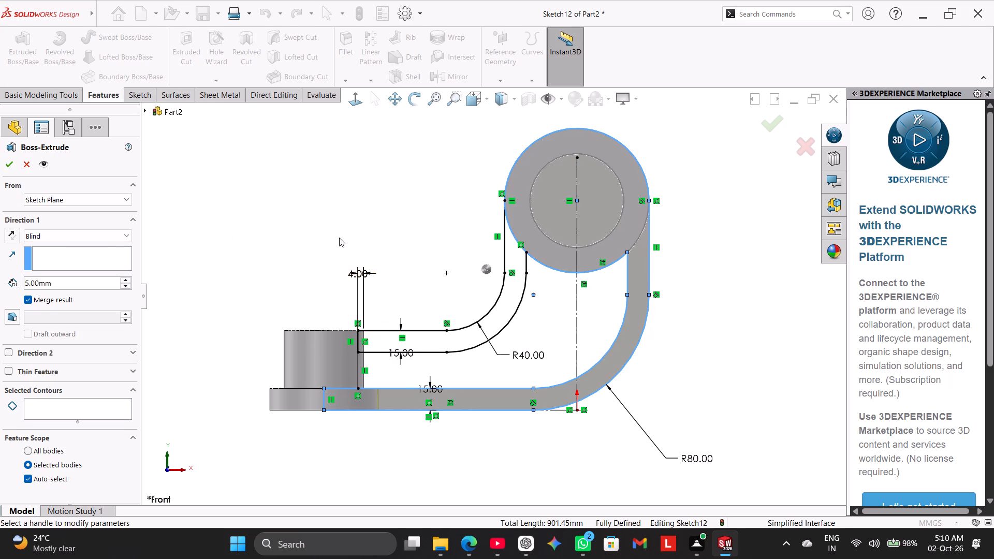
pyautogui.moveTo(341, 218); pyautogui.dragTo(402, 285, button='middle')
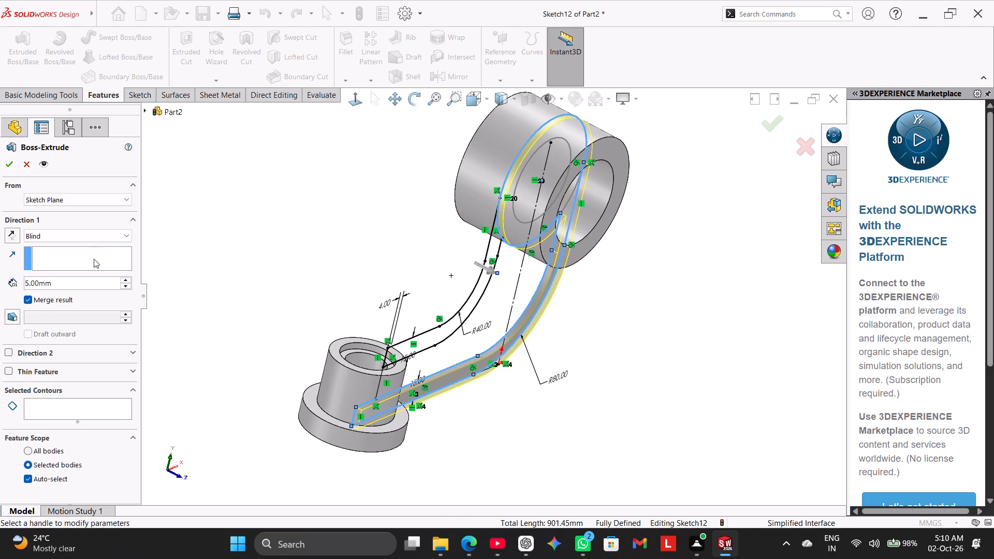
pyautogui.click(90, 234)
pyautogui.click(101, 298)
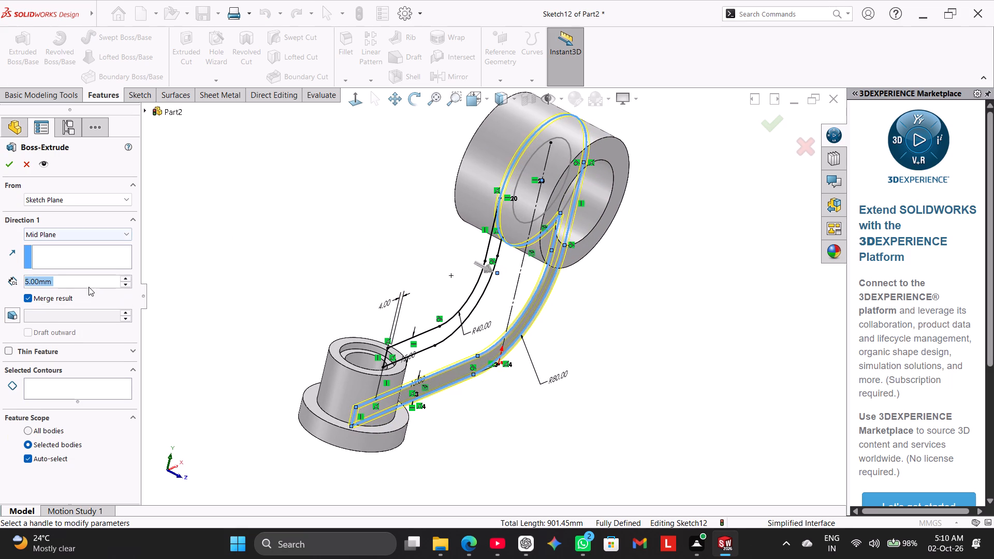
pyautogui.doubleClick(86, 285)
pyautogui.press('7')
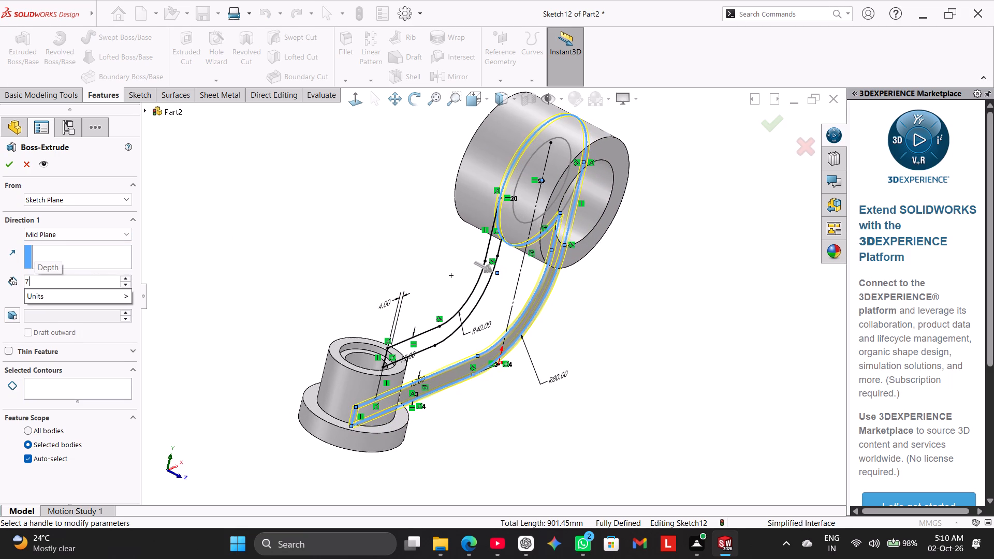
pyautogui.press('5')
pyautogui.press('Return')
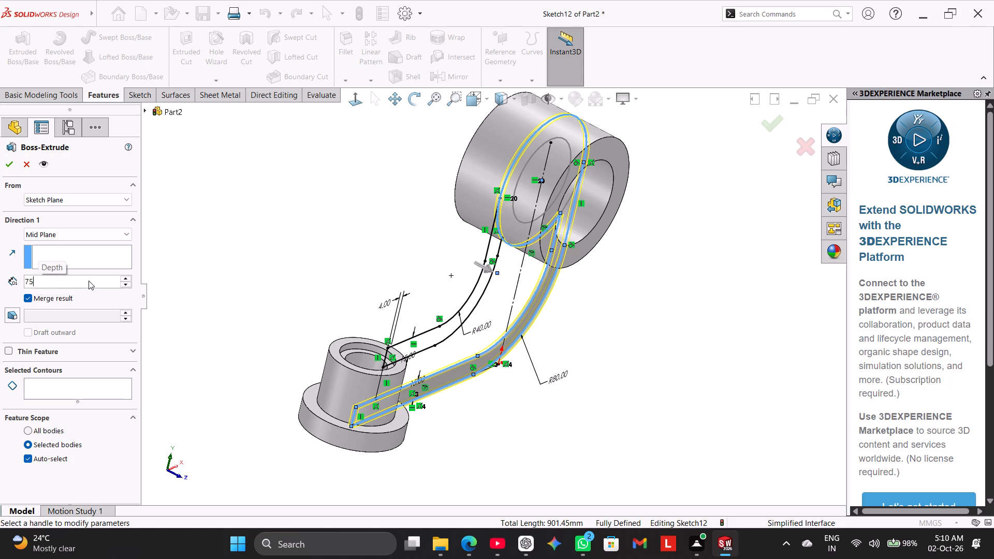
pyautogui.click(8, 165)
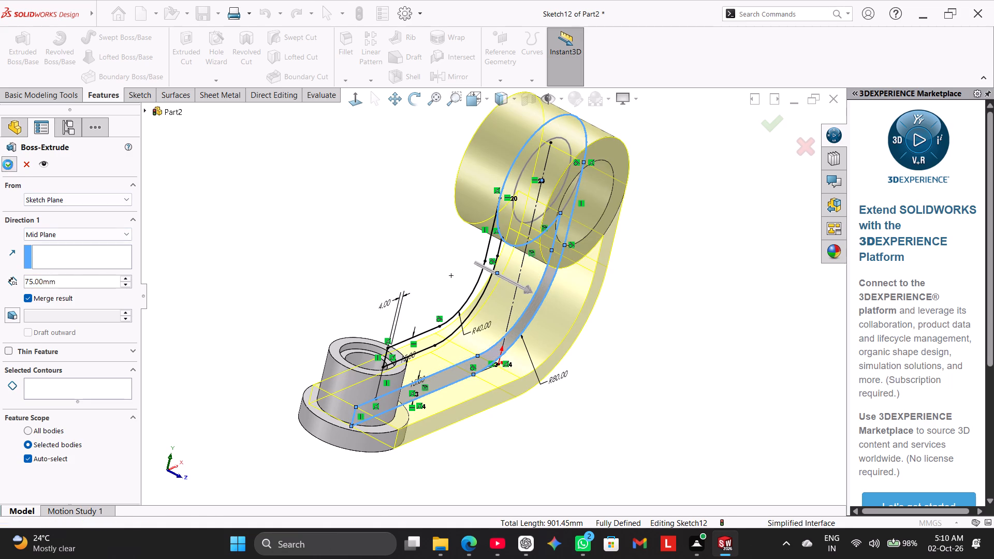
# Examine the extruded lower web, comparing the base ring, flange plate and curved web features in the model.
pyautogui.click(323, 303)
pyautogui.moveTo(317, 296); pyautogui.dragTo(308, 295, button='middle')
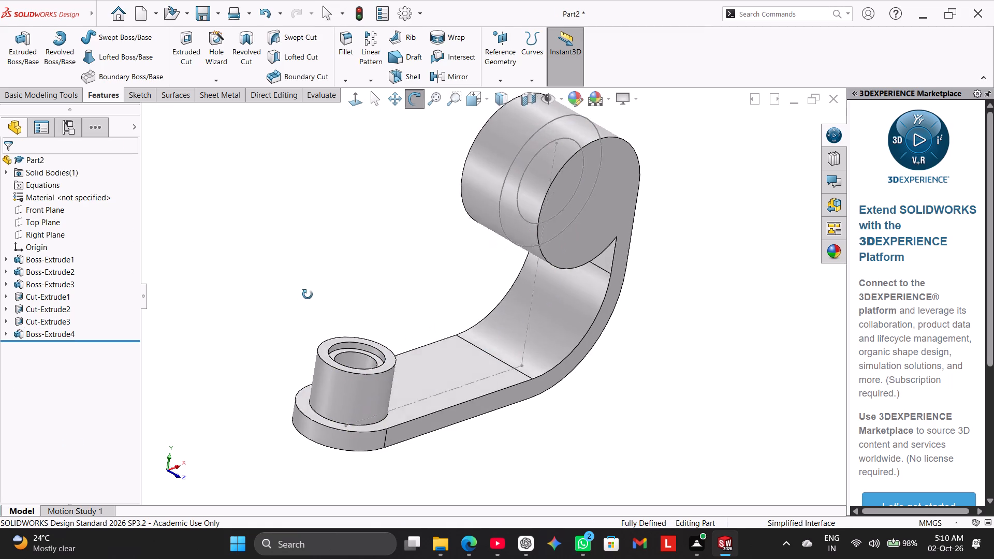
pyautogui.moveTo(308, 295); pyautogui.dragTo(256, 274, button='middle')
pyautogui.click(256, 274)
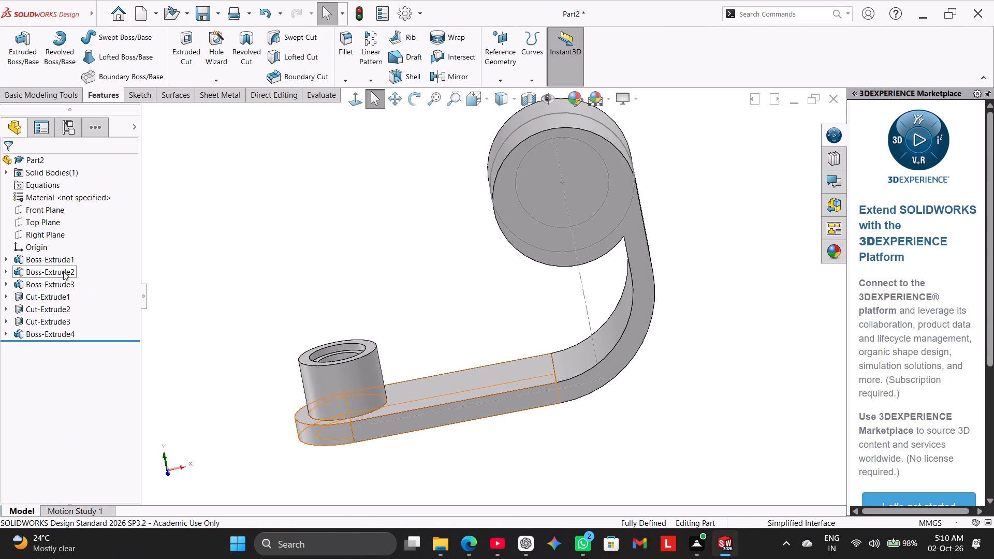
pyautogui.click(60, 261)
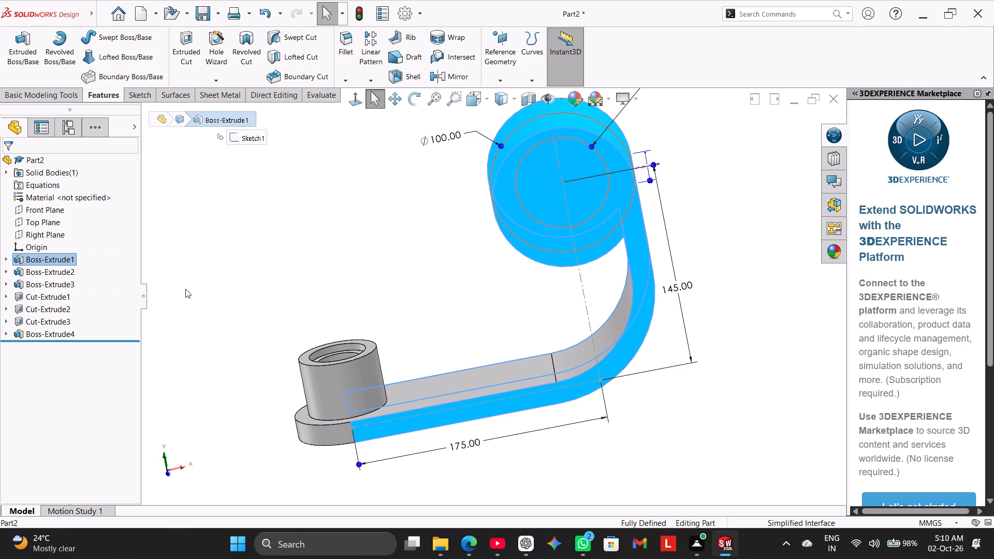
pyautogui.click(185, 289)
pyautogui.click(55, 262)
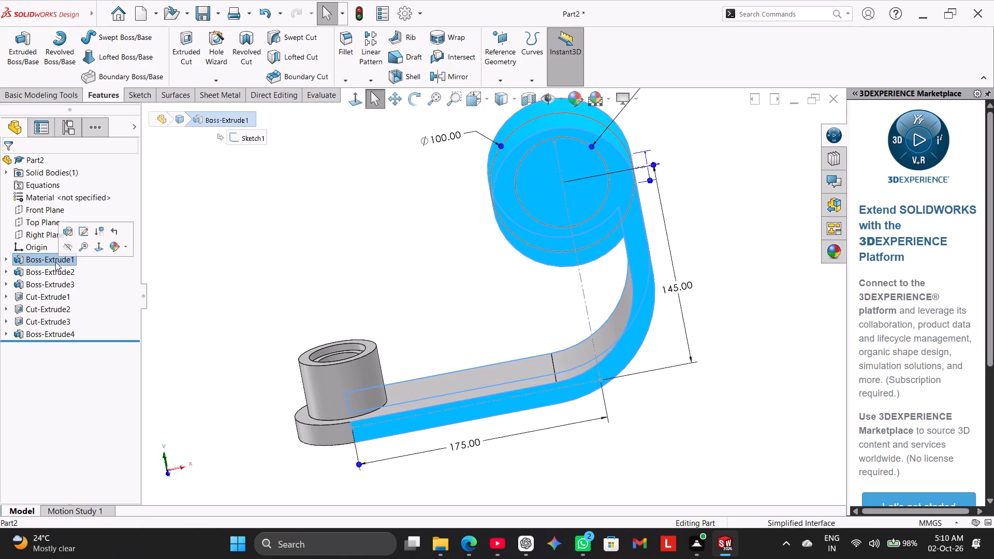
pyautogui.click(55, 273)
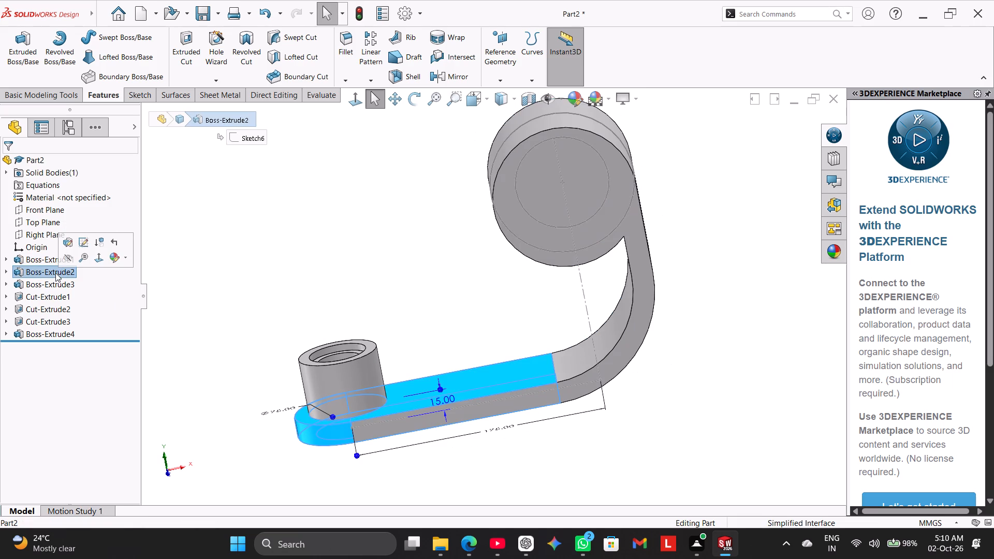
pyautogui.click(59, 333)
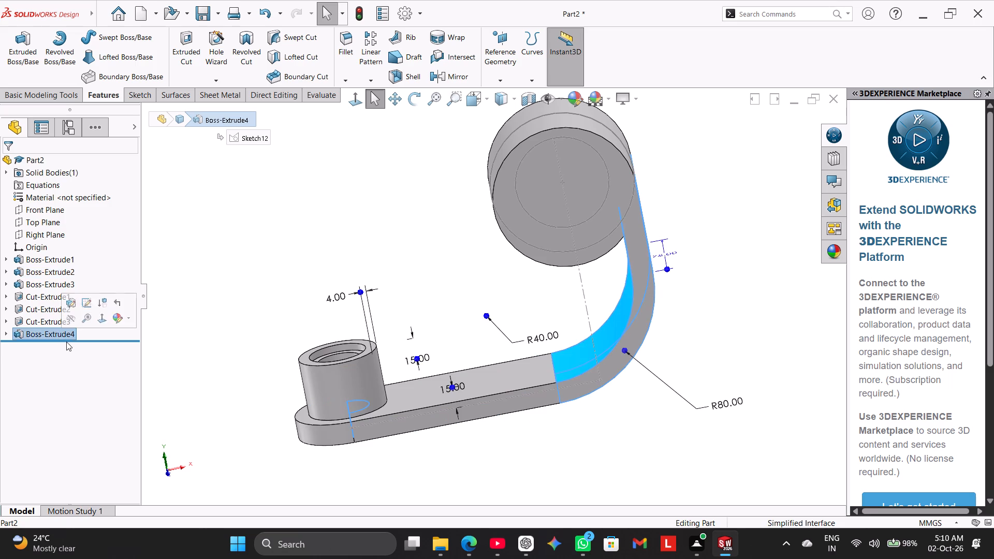
pyautogui.click(178, 364)
# Cut the inner circle contour of Sketch1 through the large ring with an Extruded Cut set to Through All - Both.
pyautogui.click(7, 260)
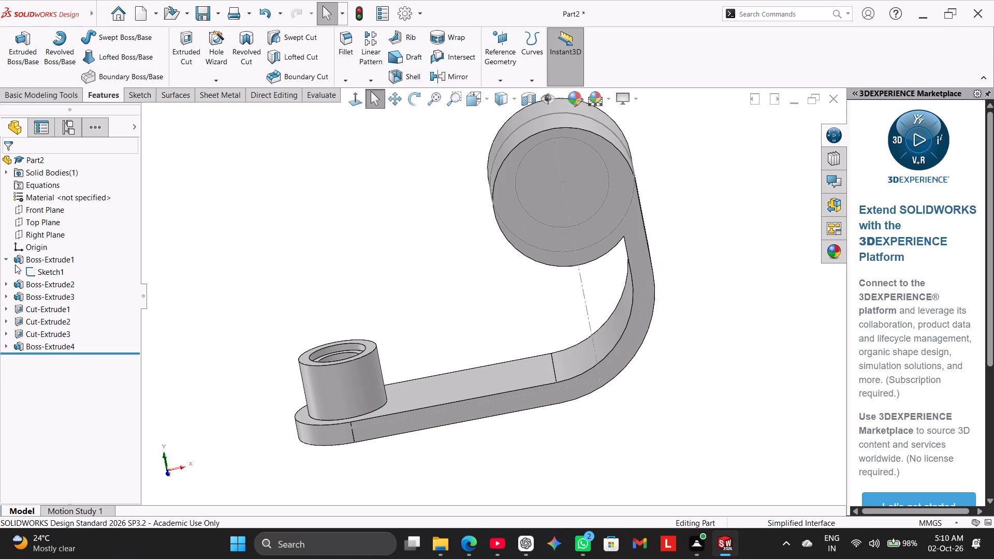
pyautogui.click(42, 274)
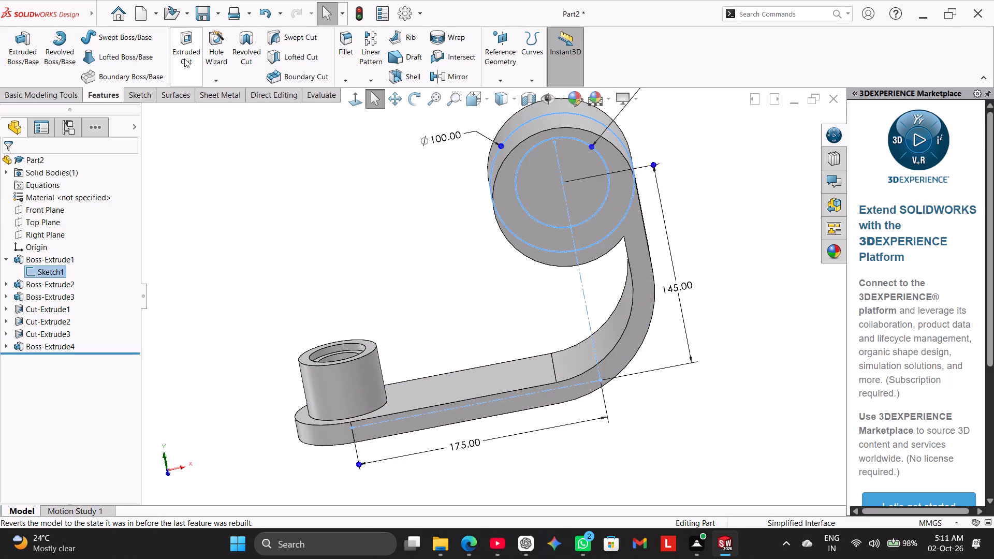
pyautogui.click(184, 58)
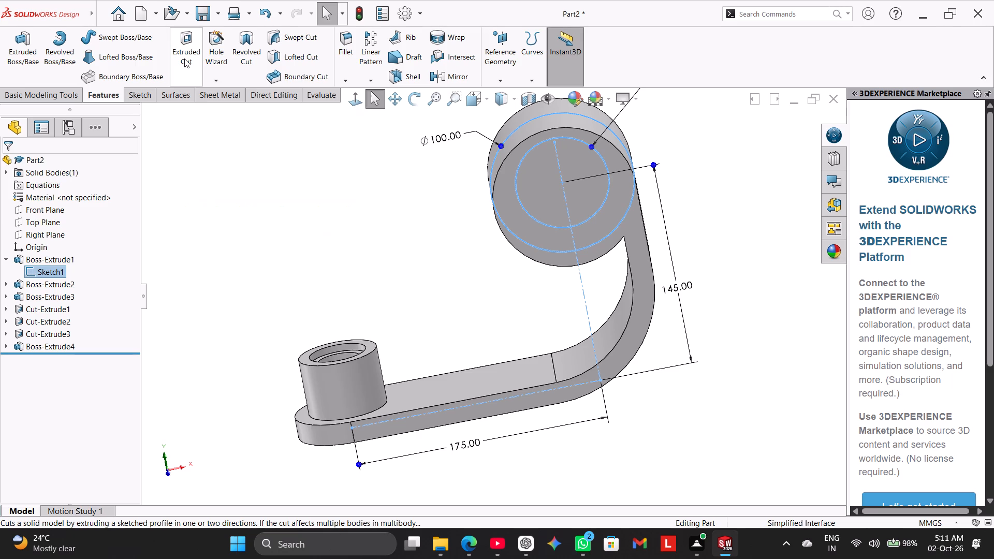
pyautogui.moveTo(445, 210); pyautogui.dragTo(470, 218, button='middle')
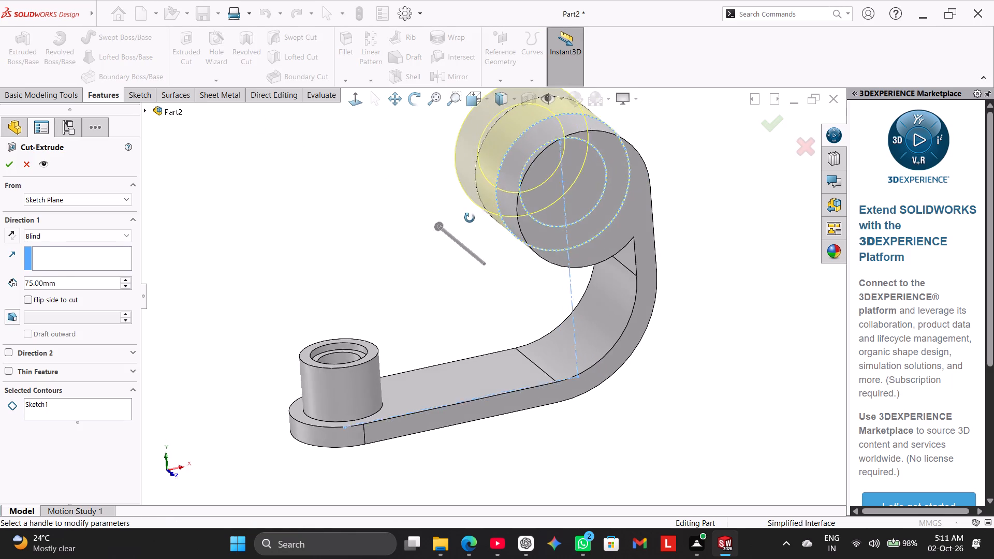
pyautogui.moveTo(470, 218); pyautogui.dragTo(512, 264, button='middle')
pyautogui.scroll(1, 474, 262)
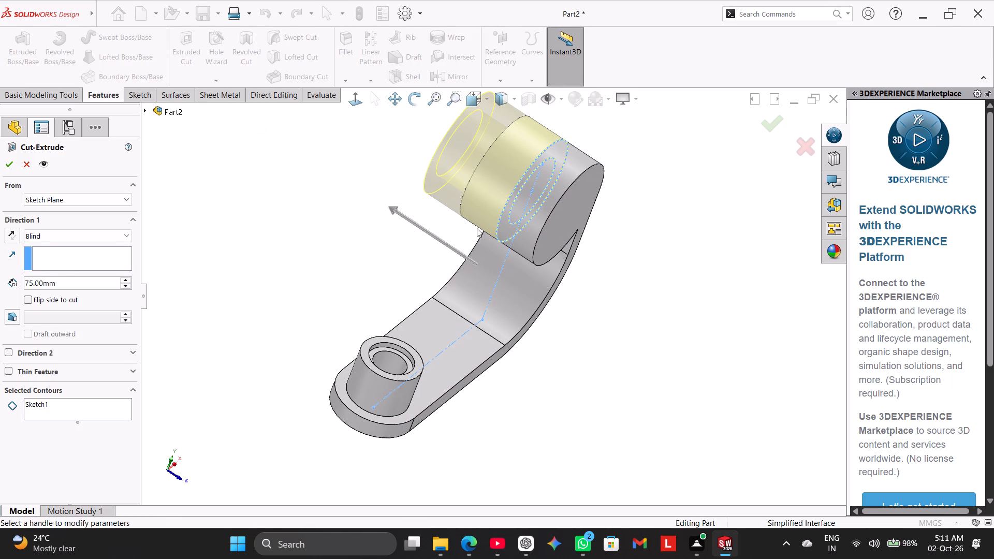
pyautogui.rightClick(93, 405)
pyautogui.click(126, 416)
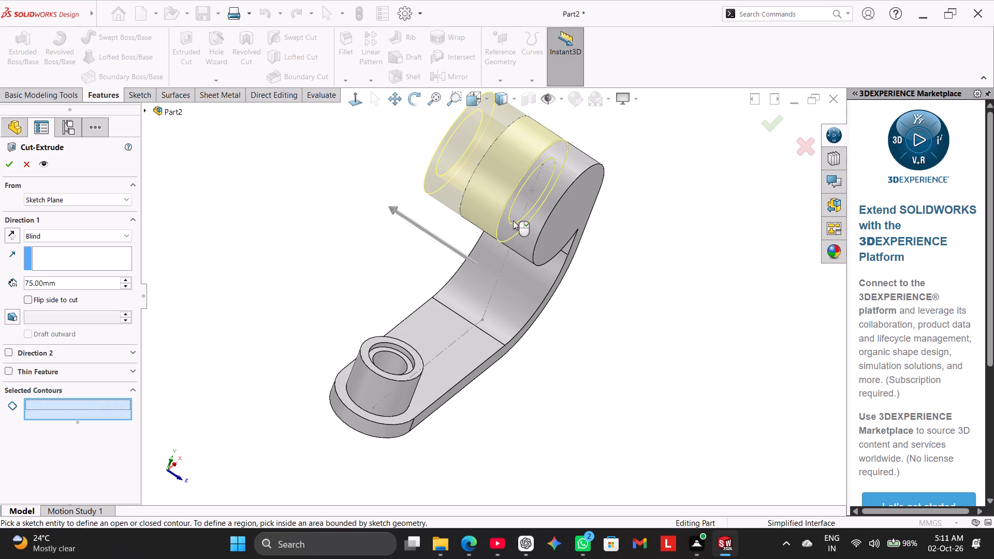
pyautogui.click(509, 221)
pyautogui.moveTo(332, 301); pyautogui.dragTo(327, 297, button='middle')
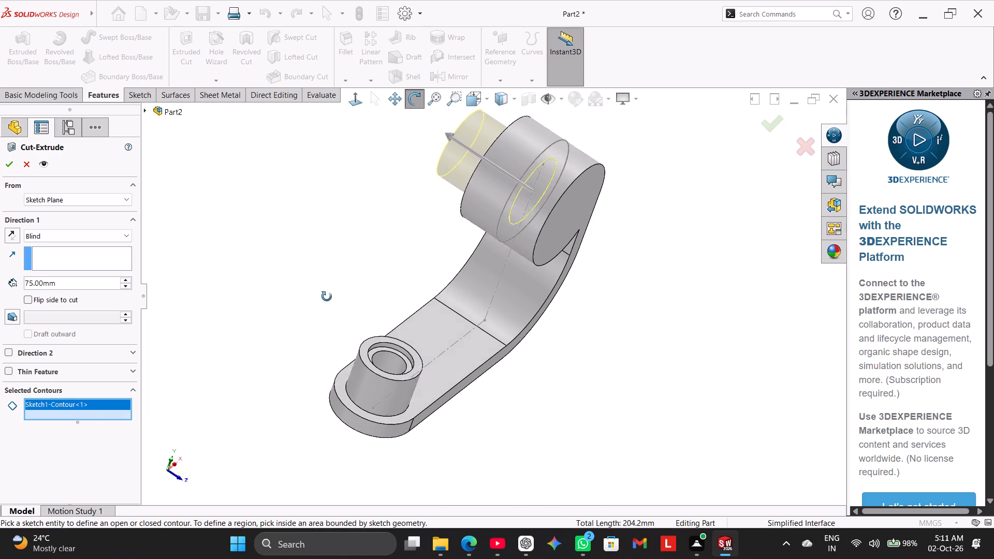
pyautogui.moveTo(327, 297); pyautogui.dragTo(275, 241, button='middle')
pyautogui.click(55, 232)
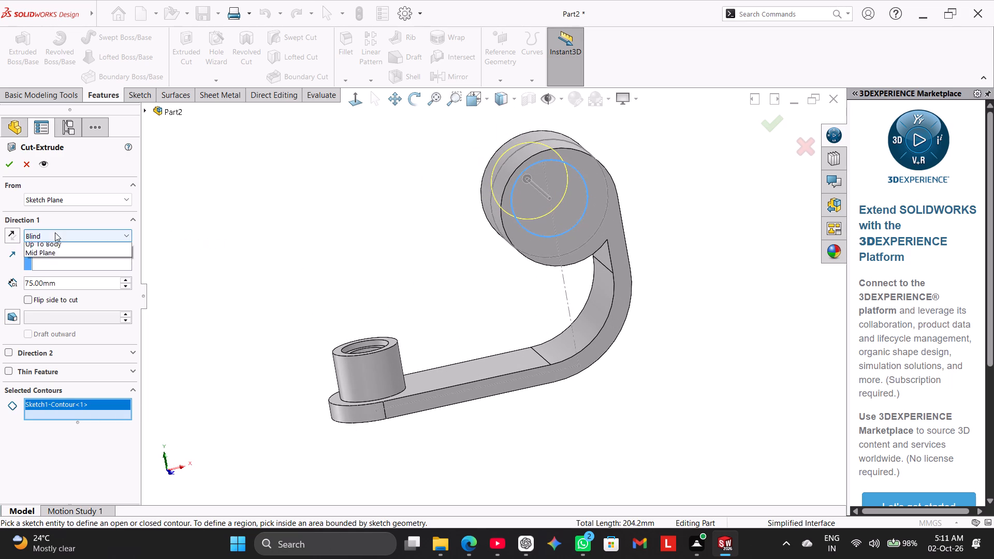
pyautogui.click(65, 260)
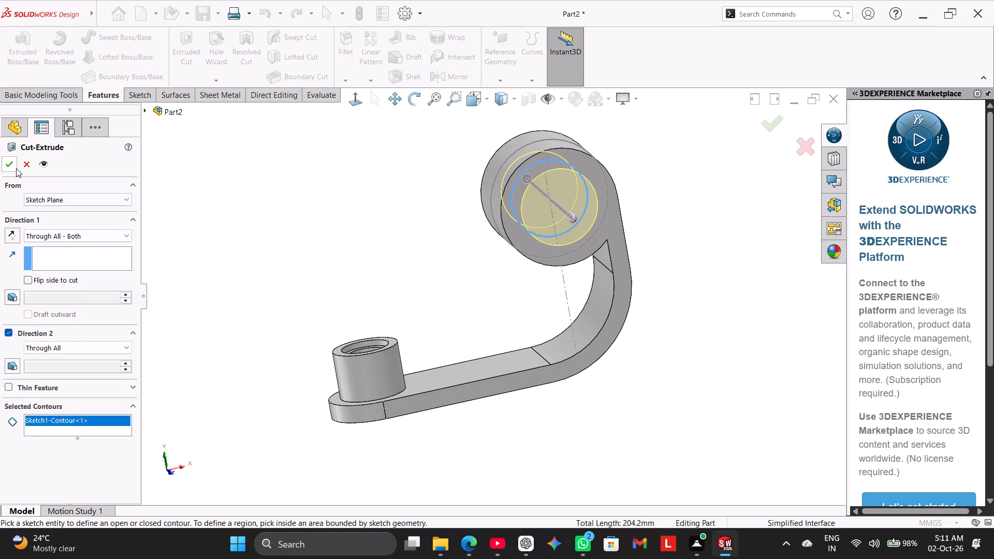
pyautogui.click(16, 168)
pyautogui.click(226, 249)
pyautogui.moveTo(302, 290); pyautogui.dragTo(277, 268, button='middle')
pyautogui.click(268, 269)
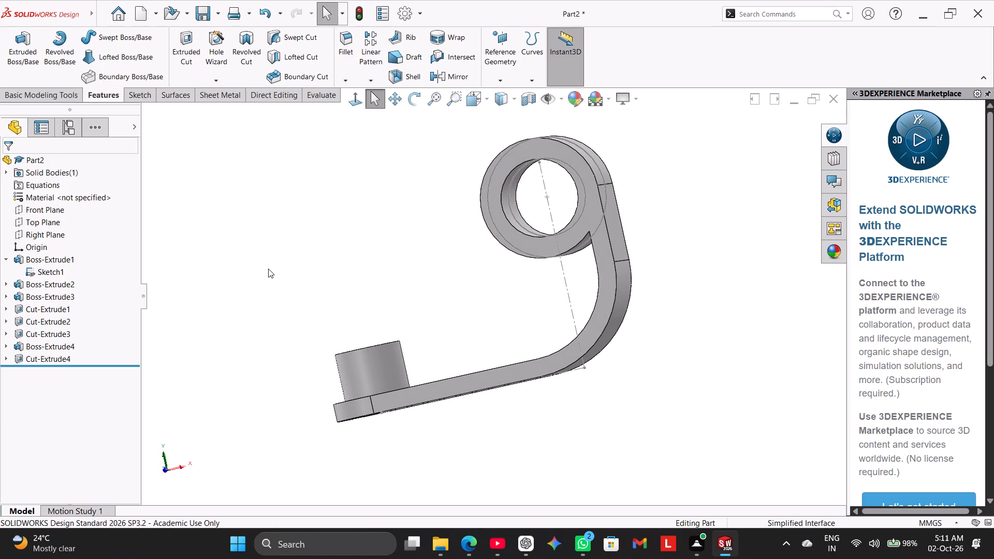
# Hide Sketch1, whose centreline crosses the ring bore.
pyautogui.rightClick(567, 276)
pyautogui.click(537, 290)
pyautogui.rightClick(562, 271)
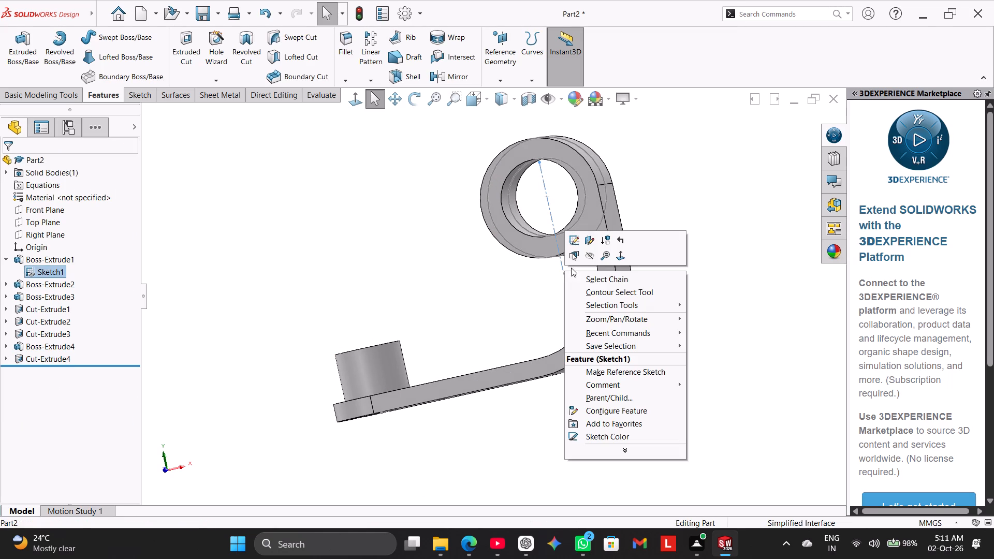
pyautogui.click(586, 257)
pyautogui.click(291, 284)
# Extrude the Sketch12 region between the lower web, boss and ring as a Mid Plane boss, 20 mm deep, with Merge result on.
pyautogui.moveTo(247, 318); pyautogui.dragTo(360, 213, button='right')
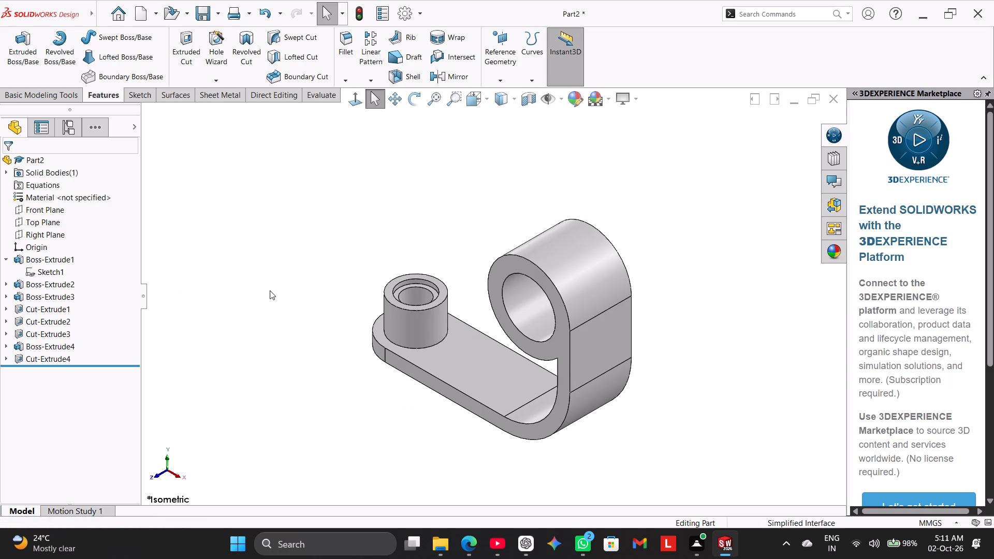
pyautogui.click(27, 51)
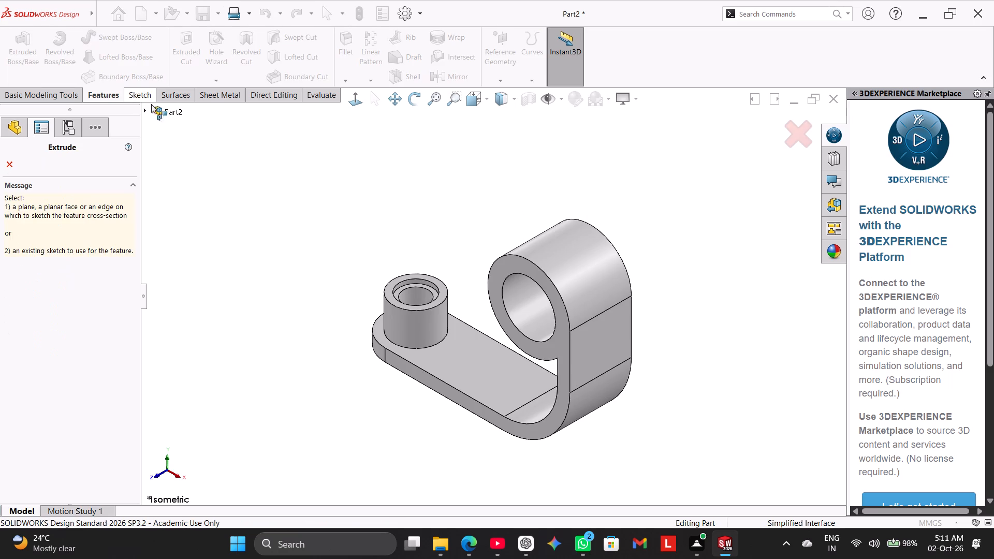
pyautogui.click(150, 107)
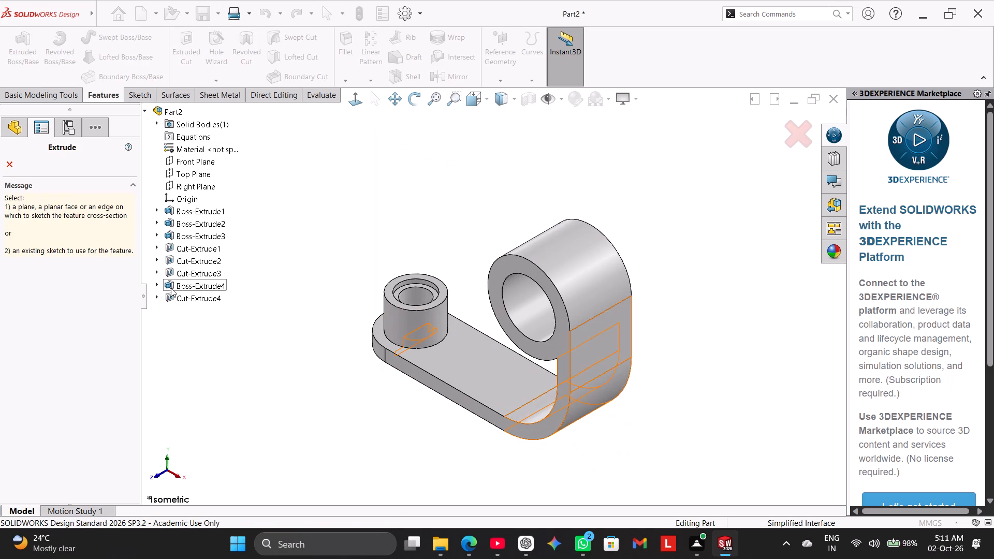
pyautogui.click(160, 287)
pyautogui.click(183, 294)
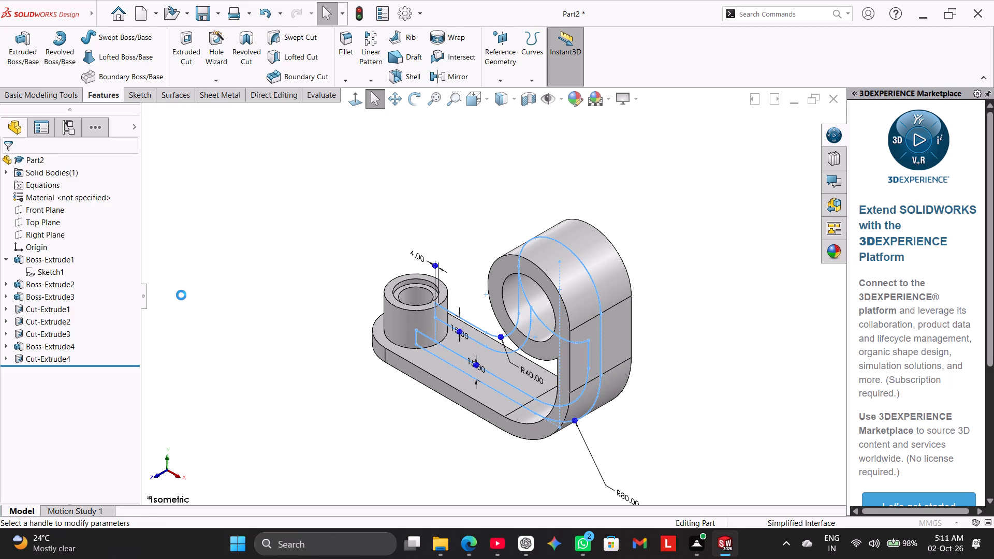
pyautogui.moveTo(267, 345); pyautogui.dragTo(285, 342, button='middle')
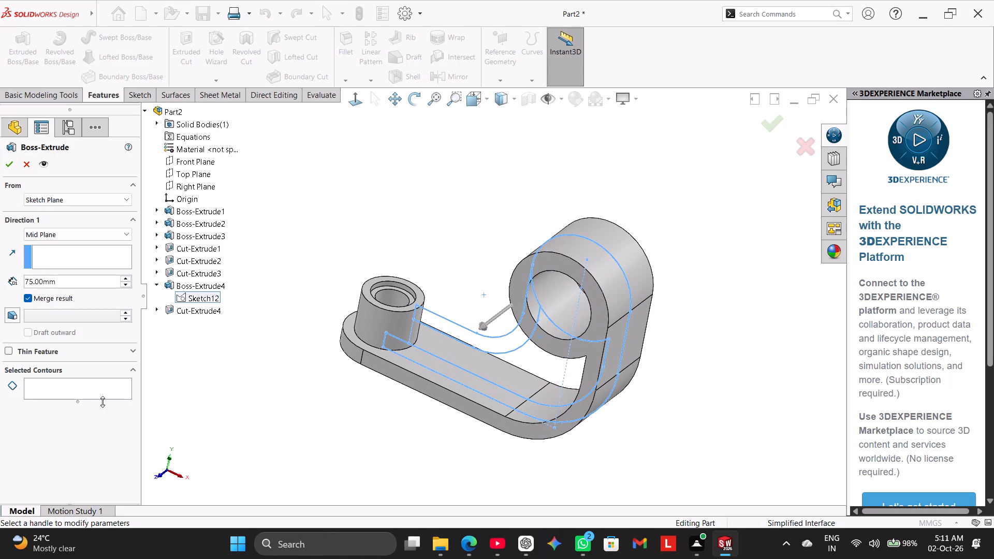
pyautogui.click(78, 399)
pyautogui.click(517, 393)
pyautogui.moveTo(330, 413); pyautogui.dragTo(370, 425, button='middle')
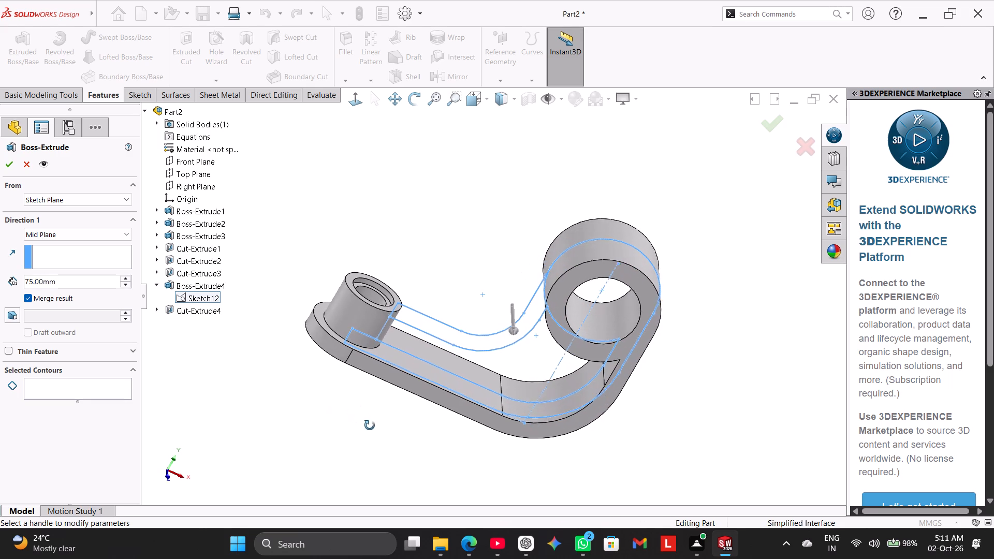
pyautogui.moveTo(370, 425); pyautogui.dragTo(370, 426, button='middle')
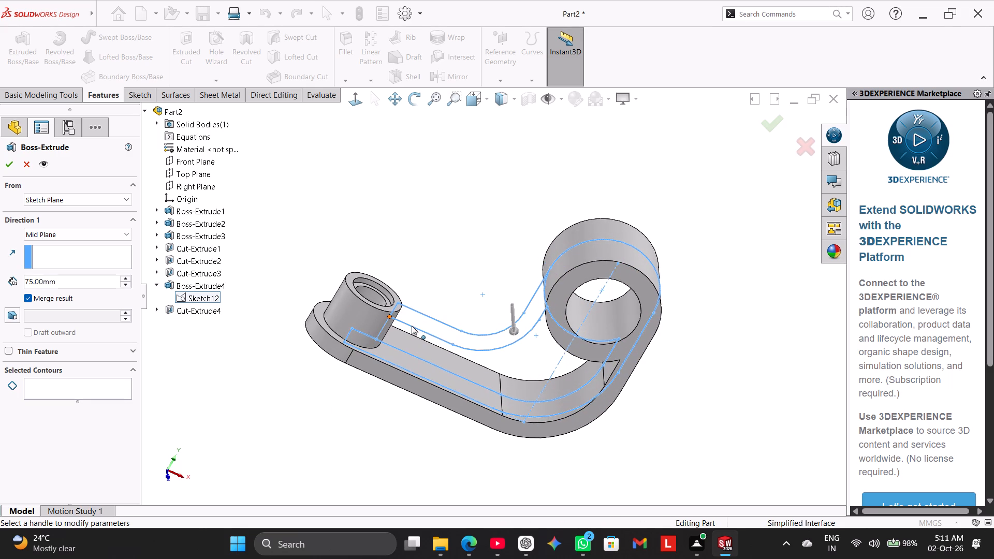
pyautogui.click(412, 326)
pyautogui.click(104, 390)
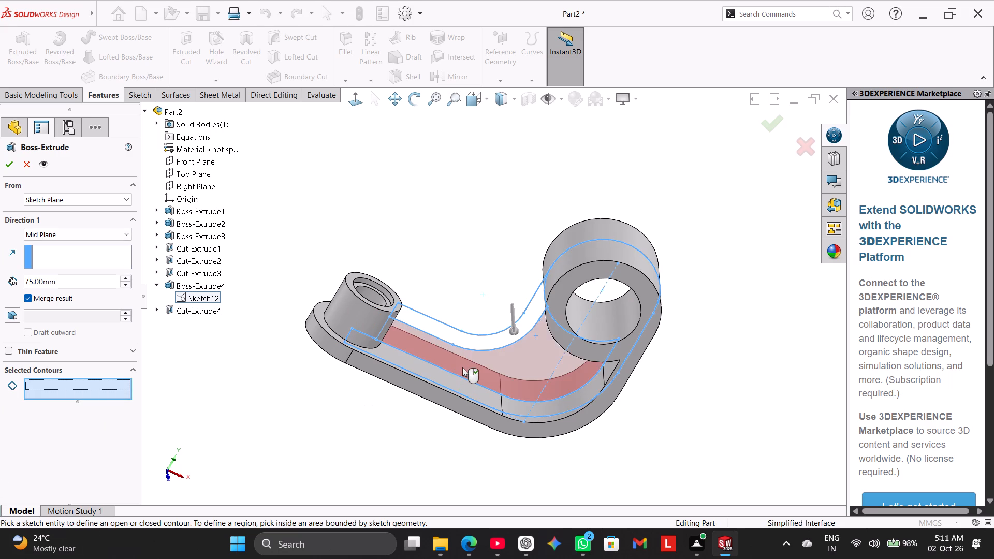
pyautogui.click(462, 367)
pyautogui.moveTo(343, 426); pyautogui.dragTo(342, 391, button='middle')
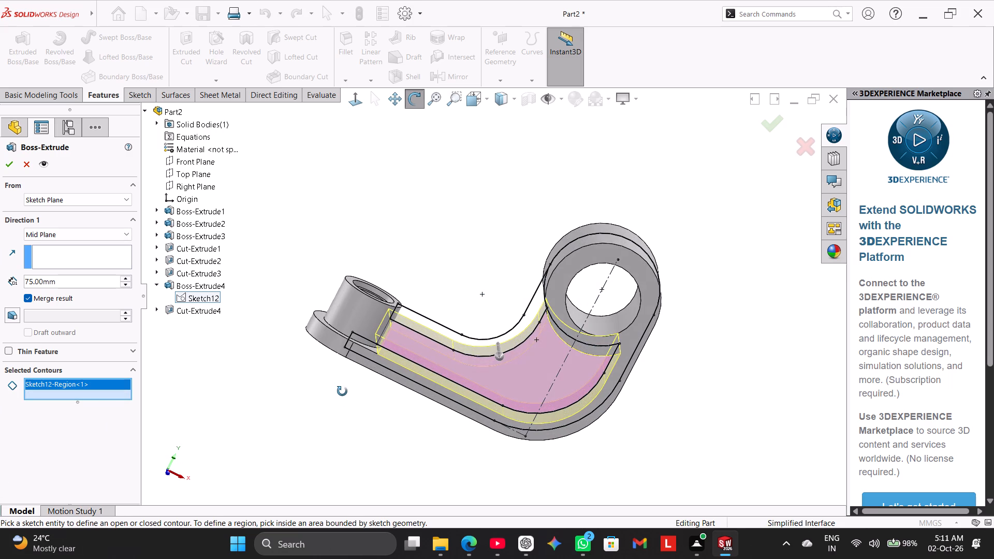
pyautogui.moveTo(342, 391); pyautogui.dragTo(342, 392, button='middle')
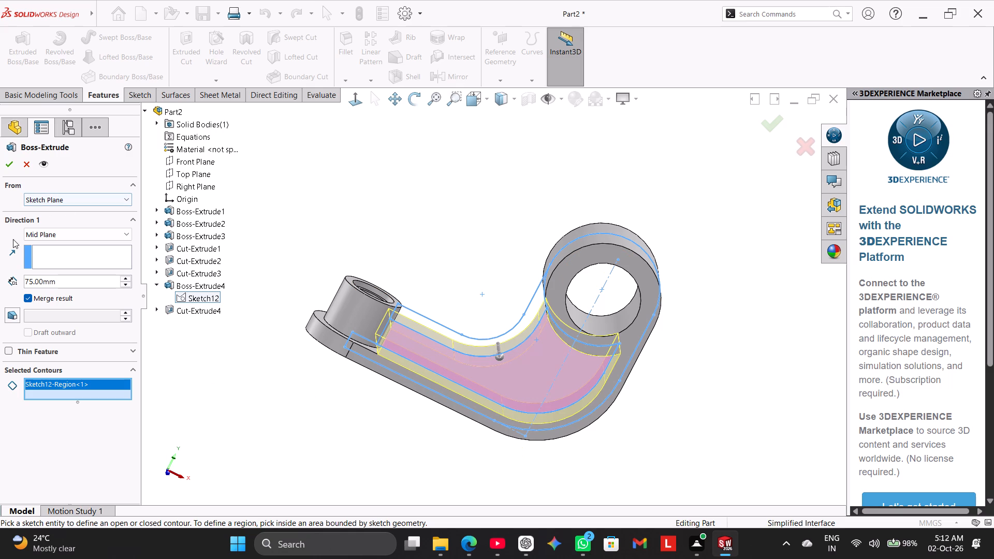
pyautogui.doubleClick(59, 281)
pyautogui.write('20')
pyautogui.press('Return')
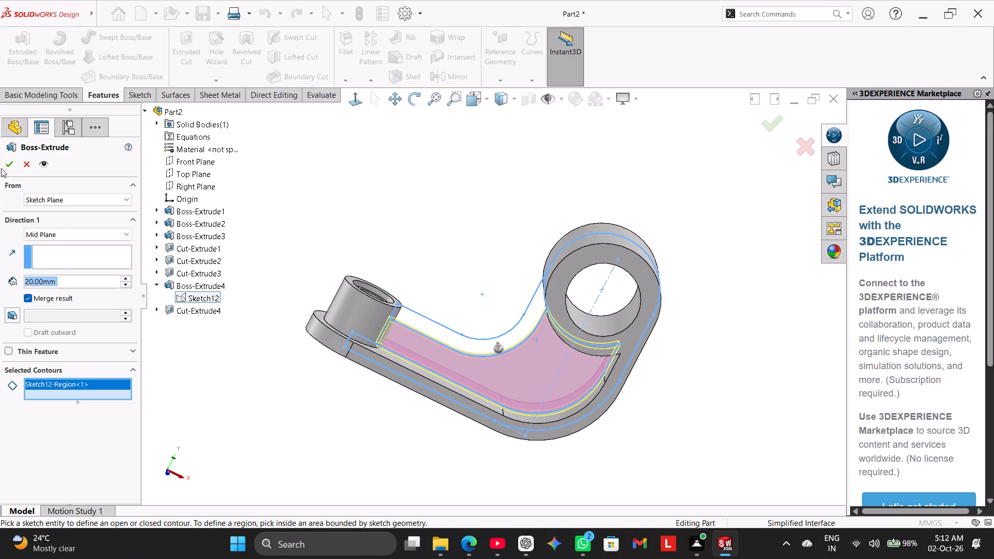
pyautogui.click(3, 166)
pyautogui.click(267, 344)
pyautogui.moveTo(274, 334); pyautogui.dragTo(282, 296, button='middle')
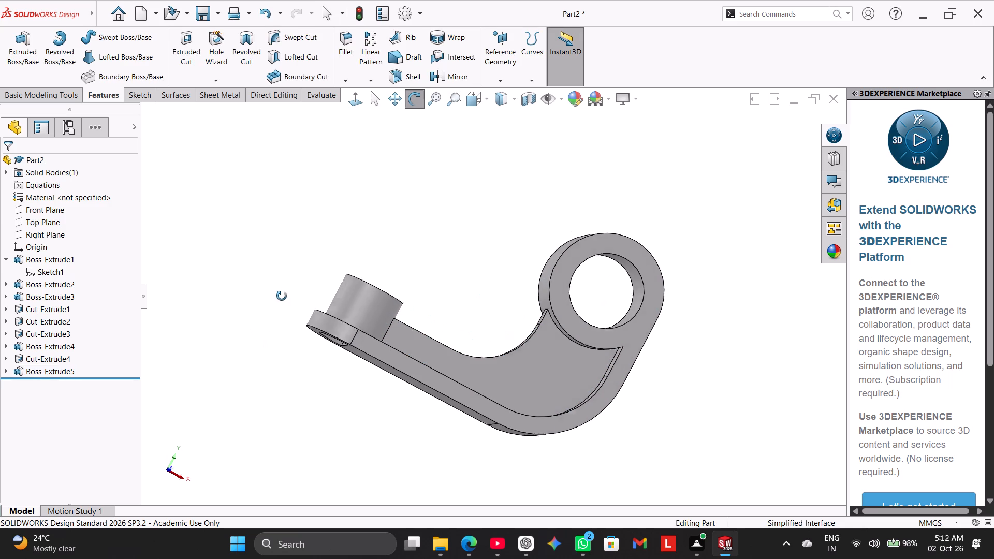
pyautogui.moveTo(282, 296); pyautogui.dragTo(317, 356, button='middle')
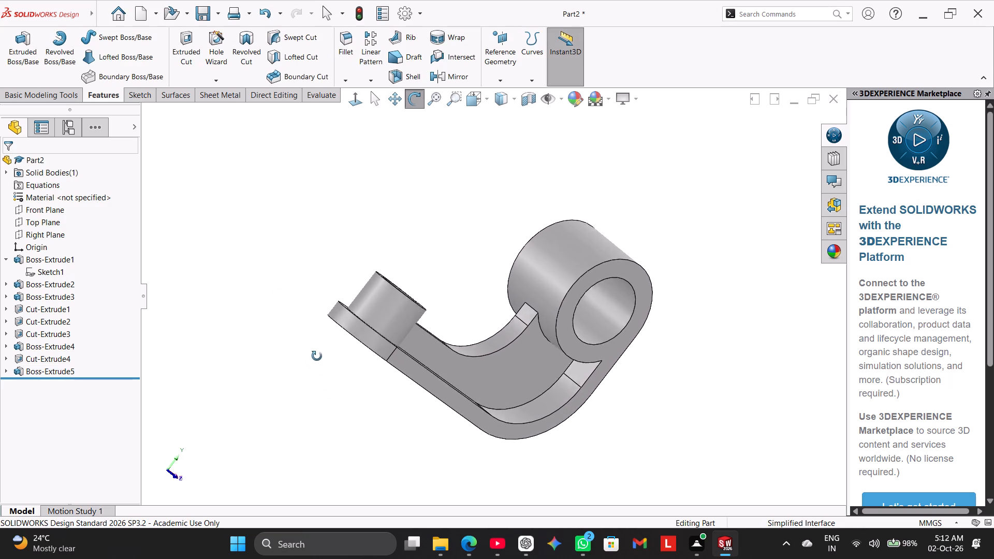
pyautogui.moveTo(317, 356); pyautogui.dragTo(290, 351, button='middle')
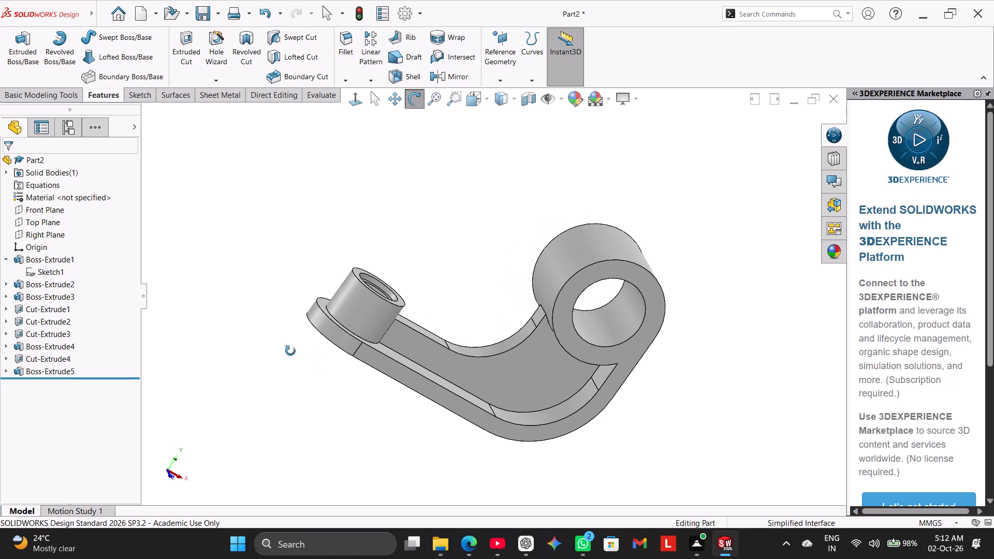
pyautogui.moveTo(290, 351); pyautogui.dragTo(290, 354, button='middle')
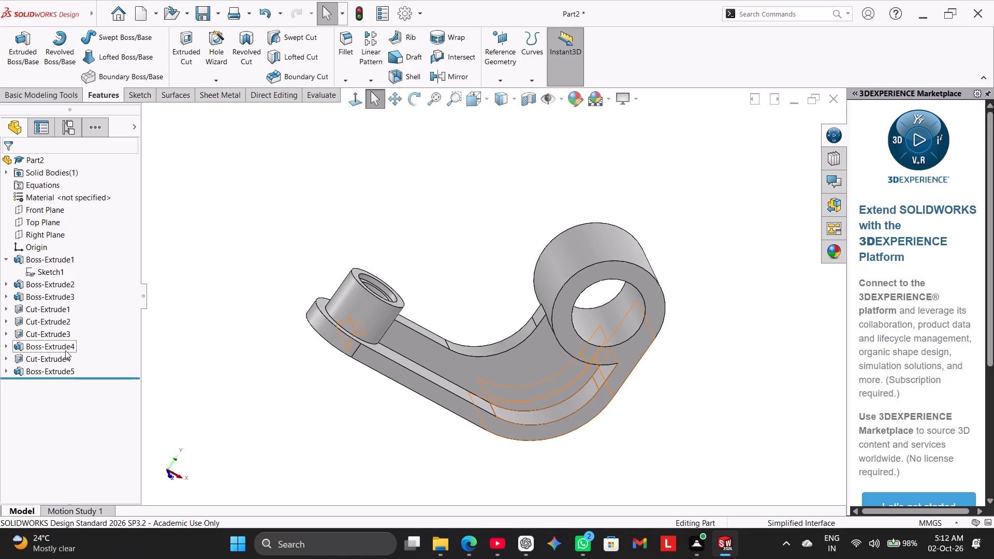
# Extrude the upper curved web region of Sketch12 between boss and ring as a Mid Plane boss, 30 mm deep, with Merge result on.
pyautogui.click(17, 65)
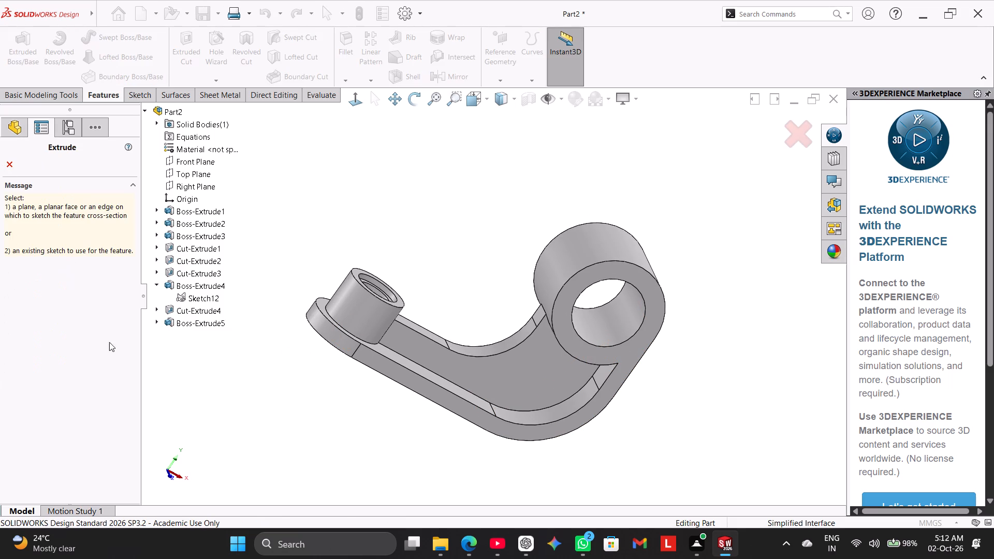
pyautogui.moveTo(156, 287); pyautogui.dragTo(156, 293)
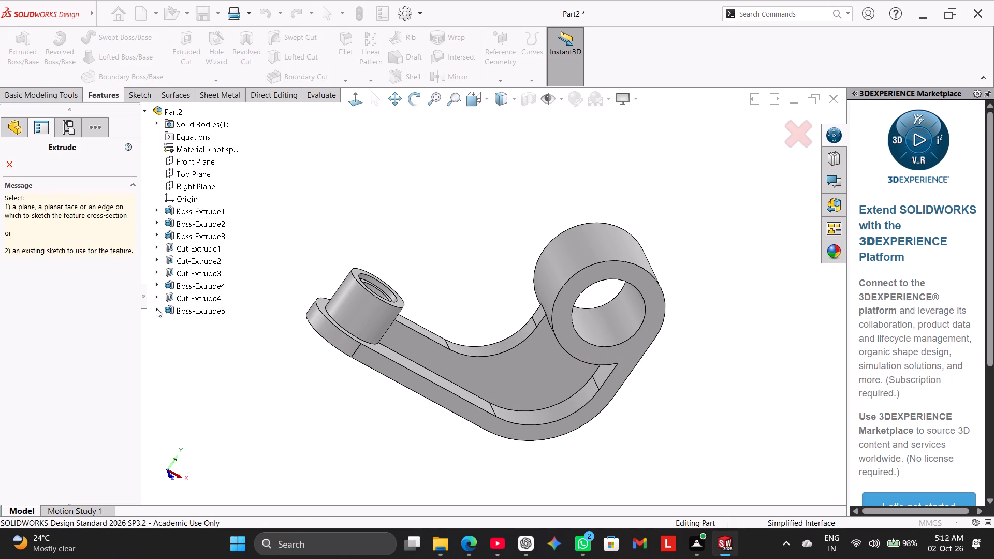
pyautogui.click(157, 307)
pyautogui.click(213, 332)
pyautogui.click(204, 328)
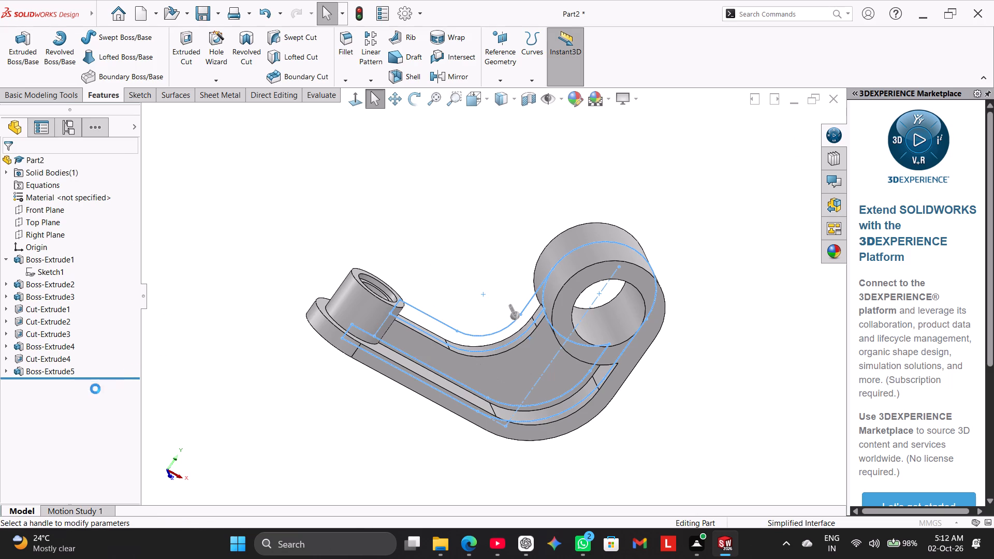
pyautogui.click(87, 392)
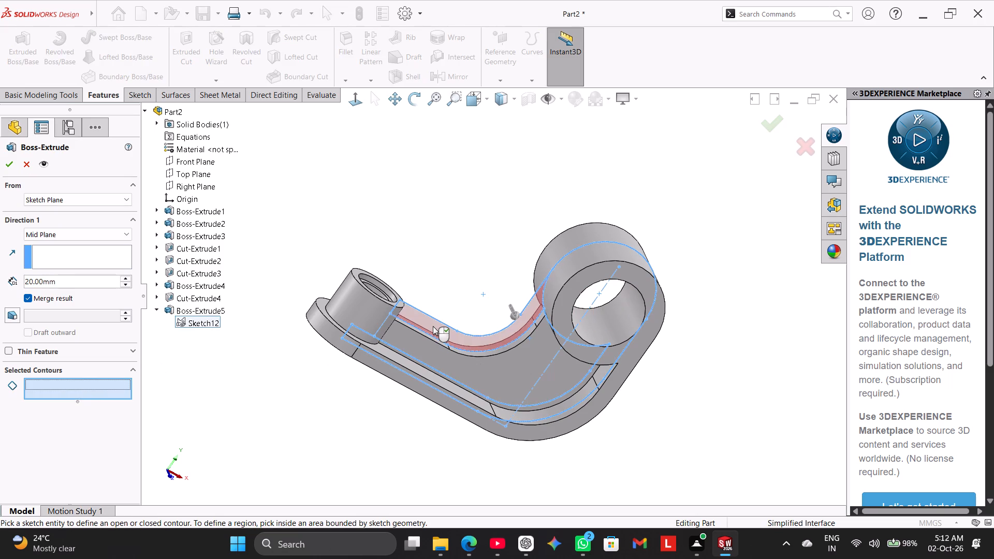
pyautogui.click(433, 326)
pyautogui.doubleClick(90, 286)
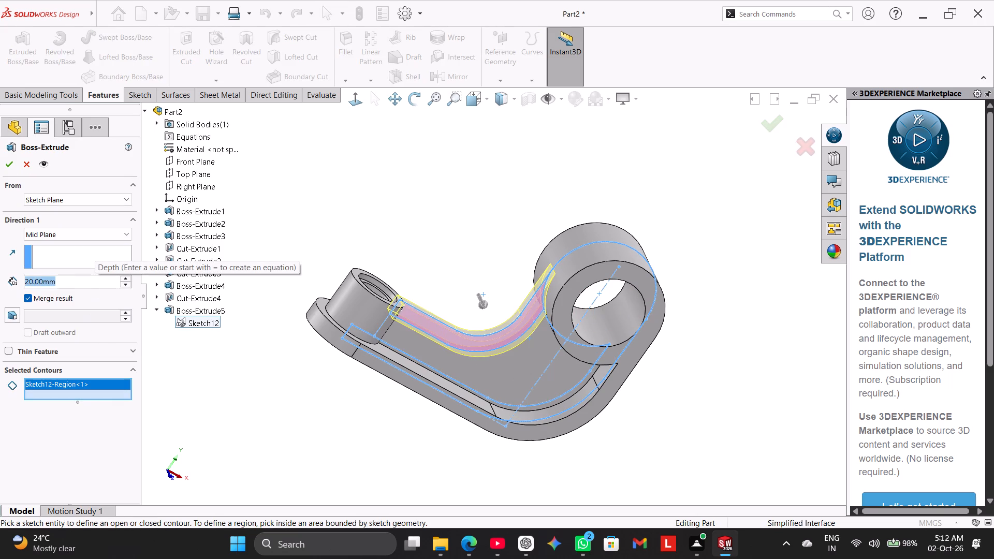
pyautogui.write('30')
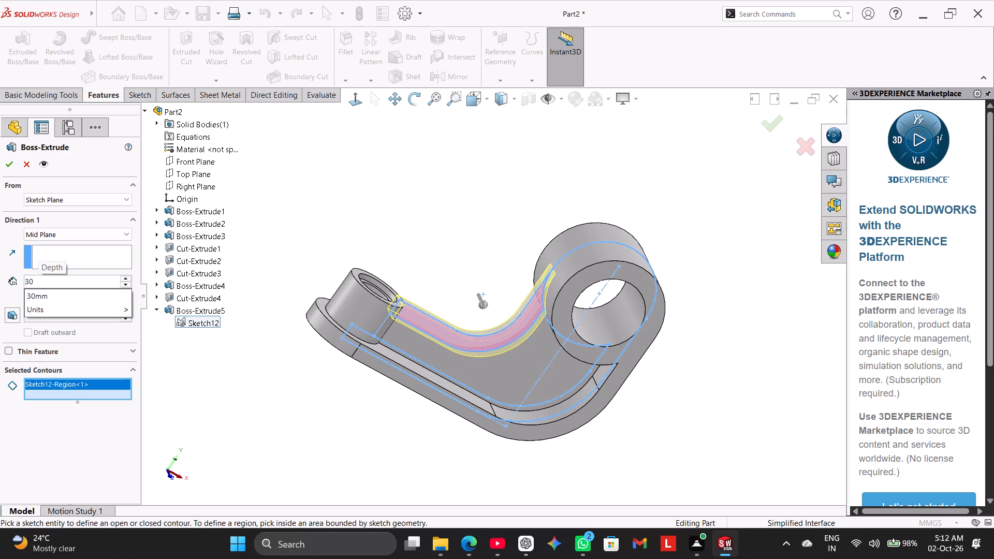
pyautogui.press('Return')
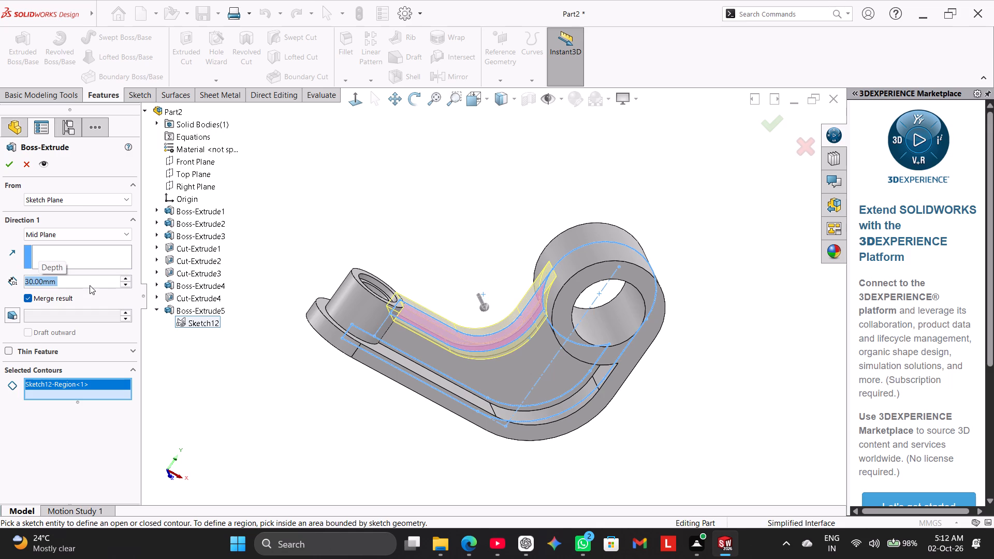
pyautogui.click(8, 169)
pyautogui.click(221, 304)
# Open Sketch12 of the lower web extrusion for editing.
pyautogui.moveTo(264, 286); pyautogui.dragTo(261, 303, button='middle')
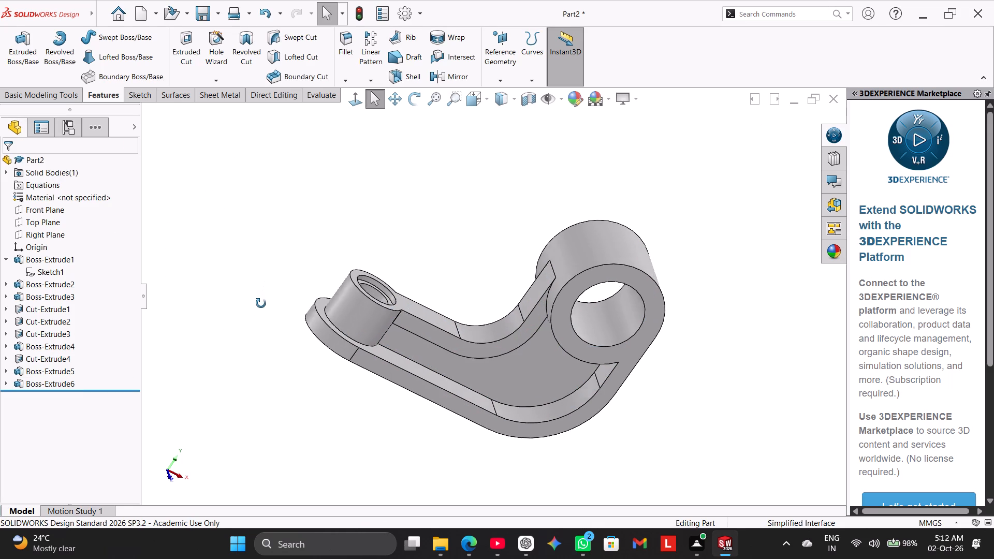
pyautogui.moveTo(261, 303); pyautogui.dragTo(261, 319, button='middle')
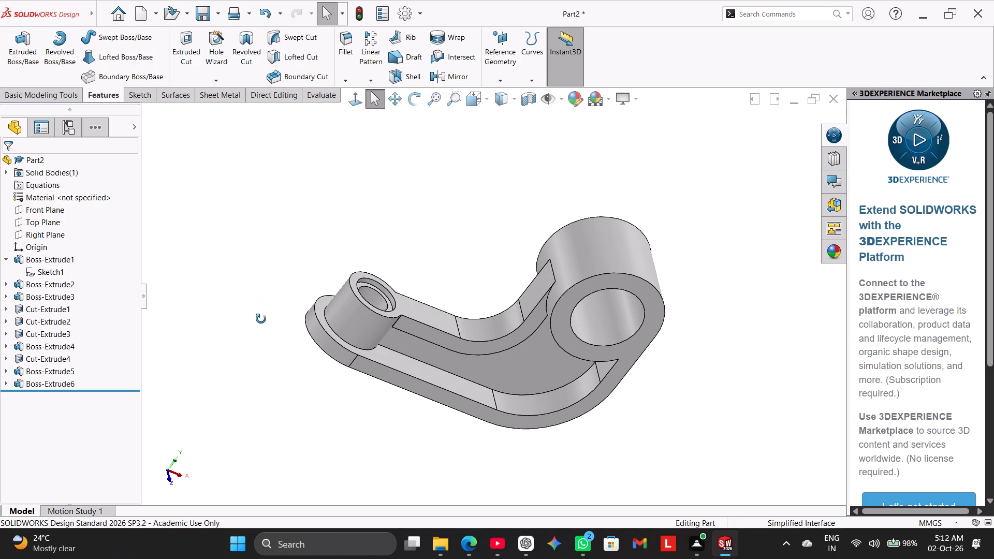
pyautogui.moveTo(261, 319); pyautogui.dragTo(265, 348, button='middle')
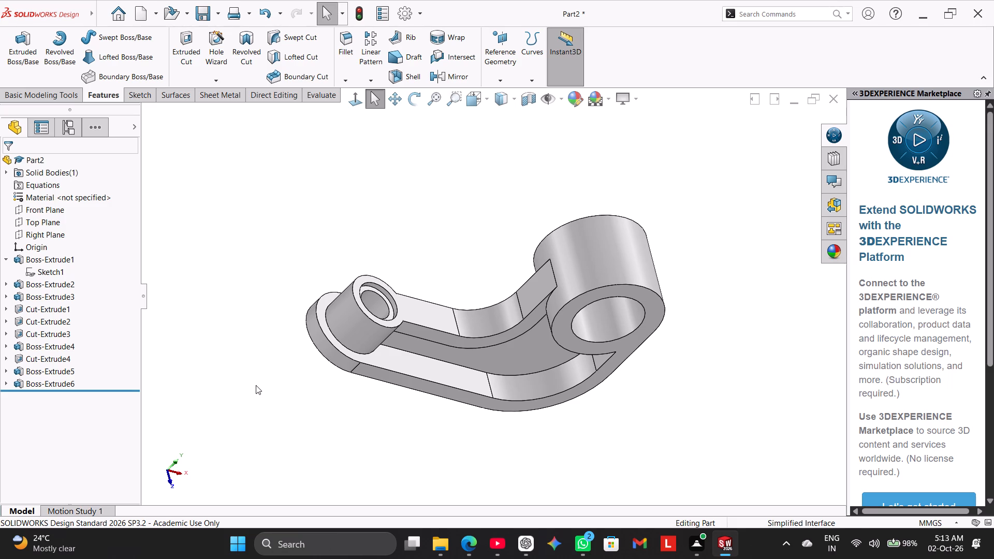
pyautogui.click(8, 344)
pyautogui.click(38, 358)
pyautogui.click(50, 325)
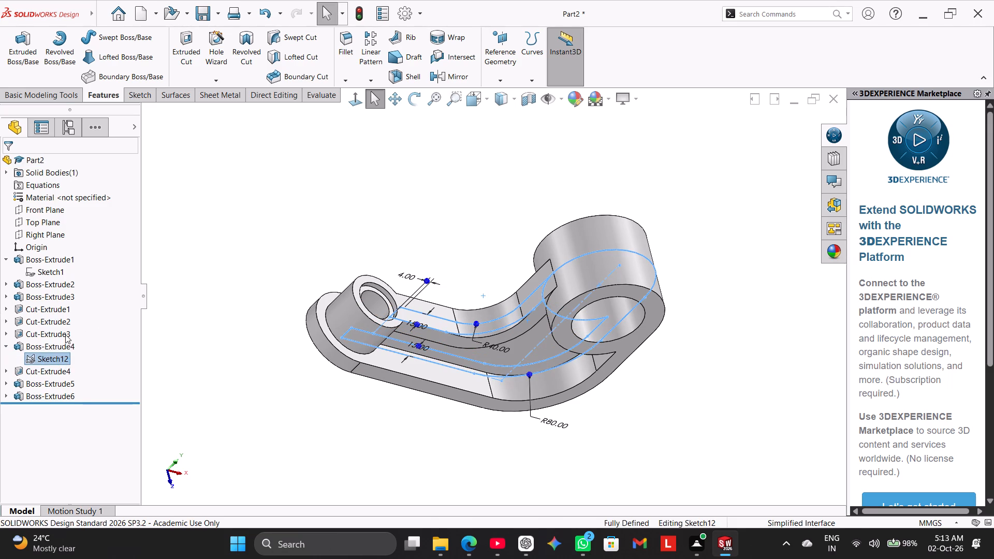
pyautogui.click(228, 376)
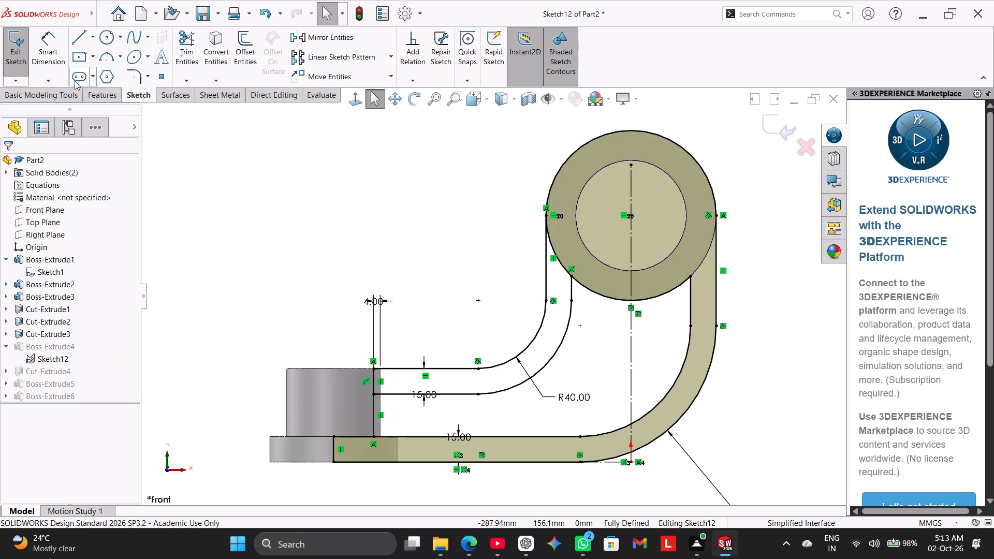
# Measure the vertical gap between the upper web's lower line and the lower web's upper line with Smart Dimension, without placing a dimension.
pyautogui.click(56, 62)
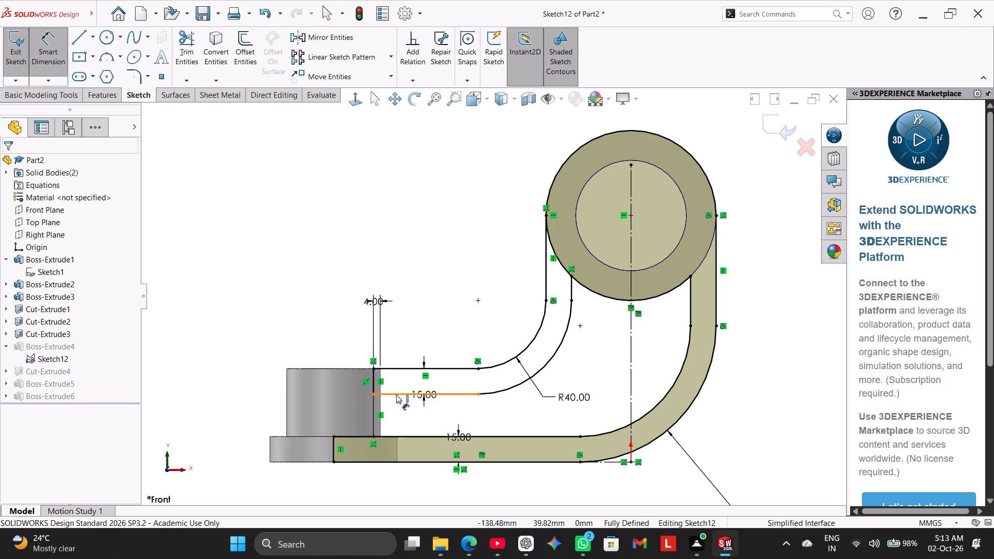
pyautogui.click(396, 394)
pyautogui.click(408, 437)
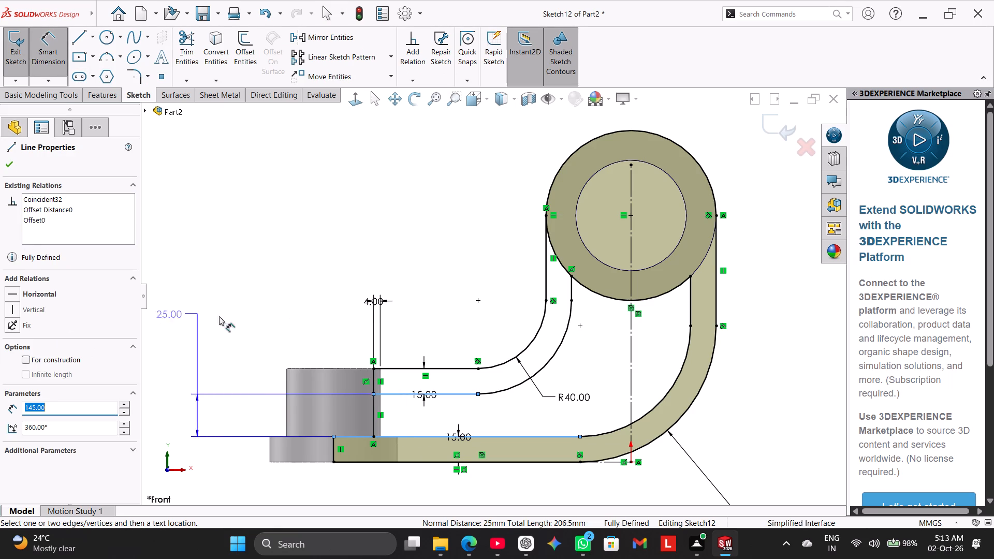
pyautogui.click(48, 68)
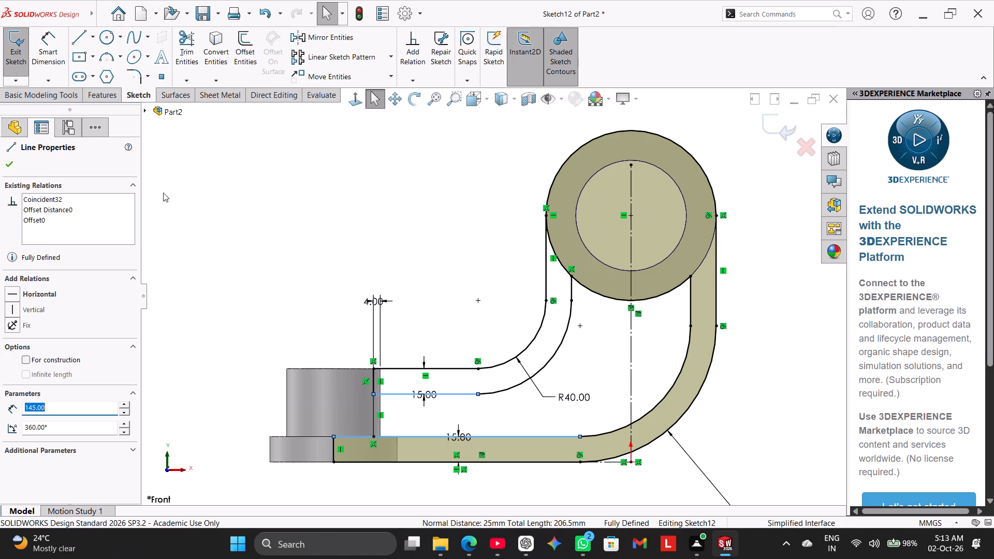
pyautogui.click(189, 204)
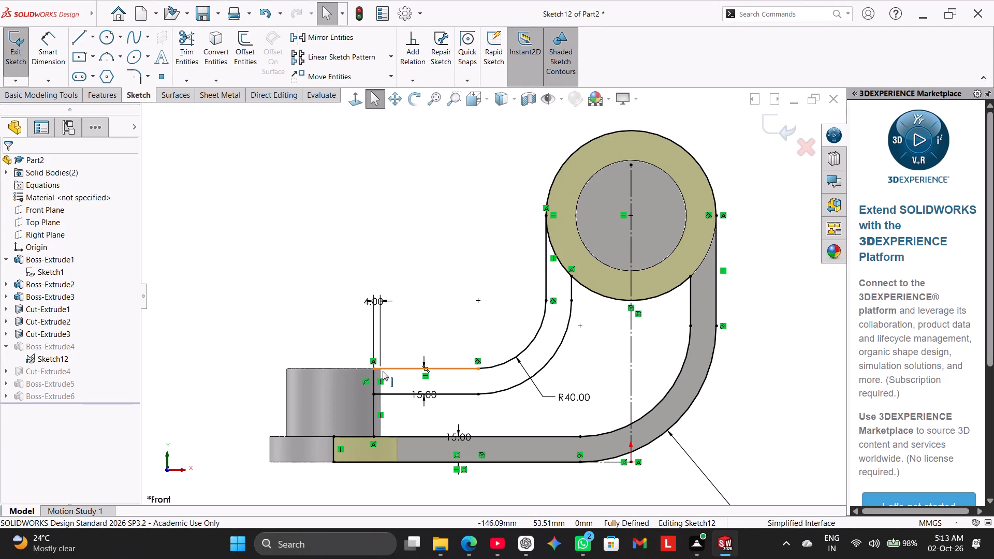
# Delete the coincident relation holding the upper web's top line at the boss top, and move its endpoint about 8 mm below that edge.
pyautogui.rightClick(374, 360)
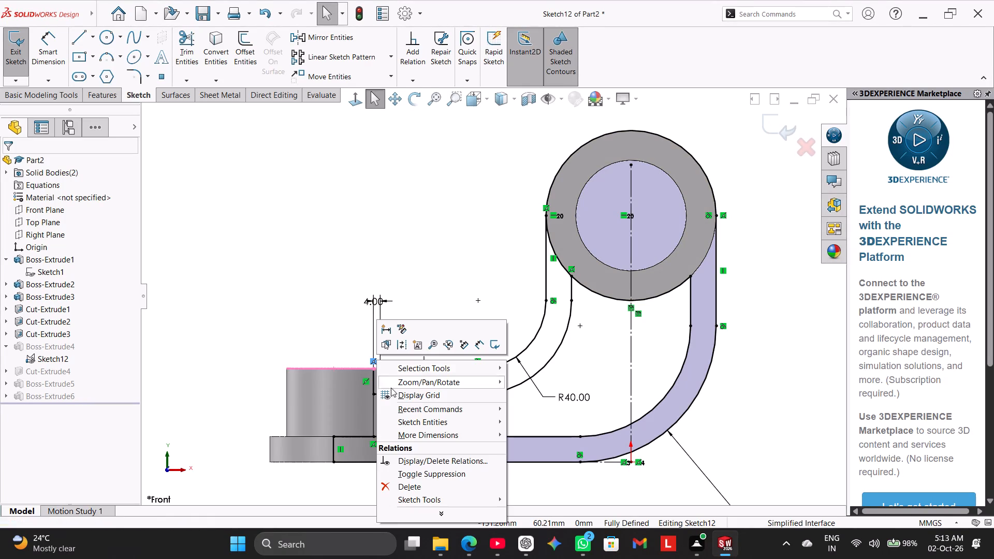
pyautogui.click(415, 486)
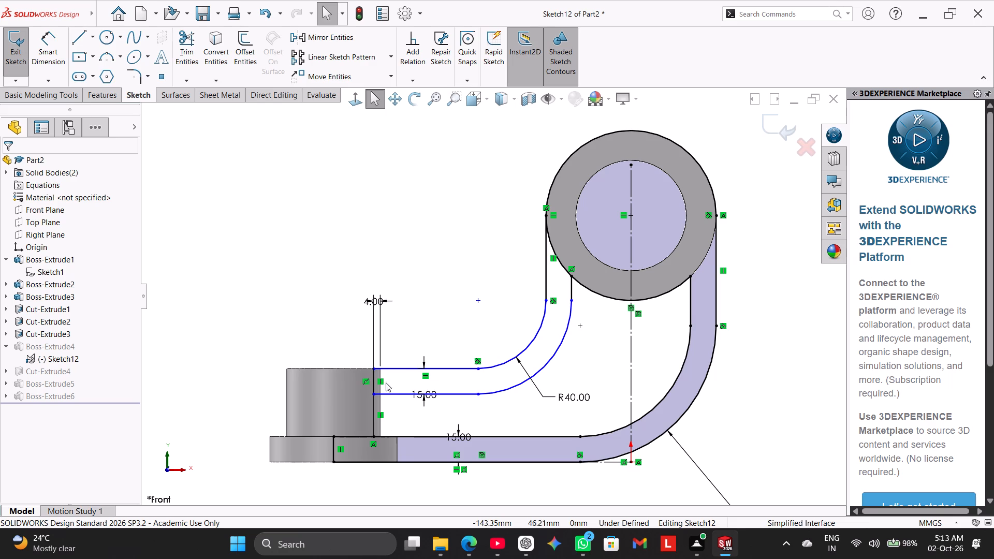
pyautogui.moveTo(375, 367); pyautogui.dragTo(375, 377)
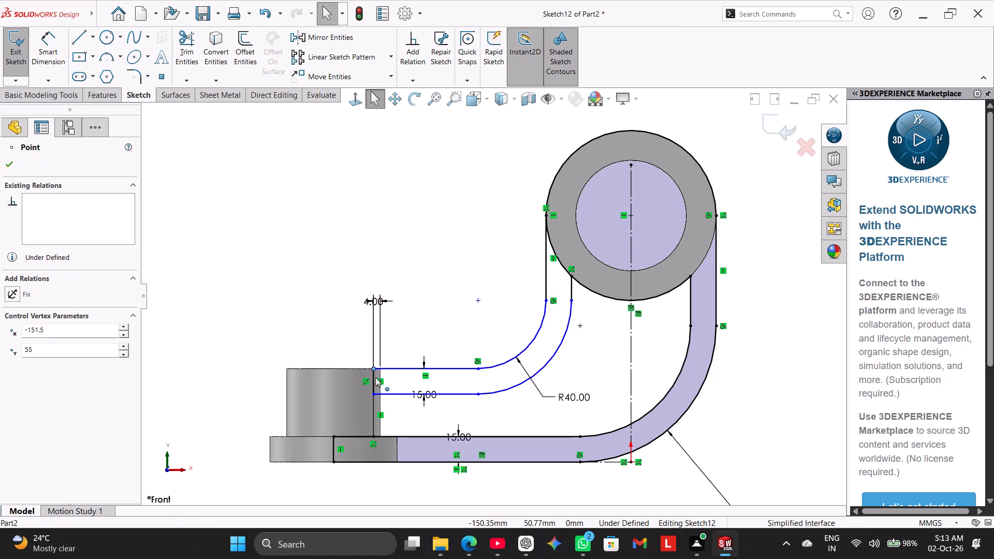
pyautogui.moveTo(375, 377); pyautogui.dragTo(375, 383)
pyautogui.click(327, 316)
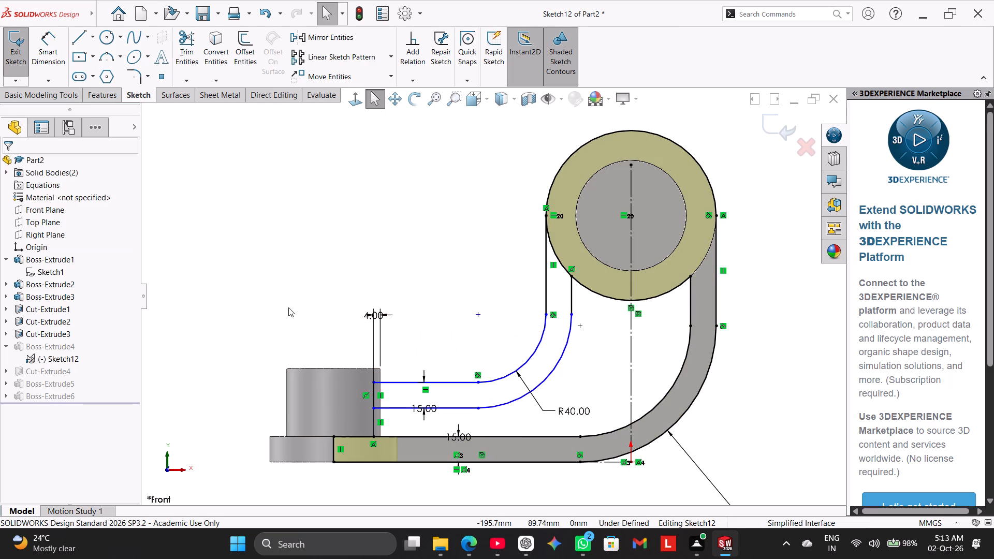
# Dimension the upper web's top line 5 mm below the boss's top edge with Smart Dimension.
pyautogui.click(49, 55)
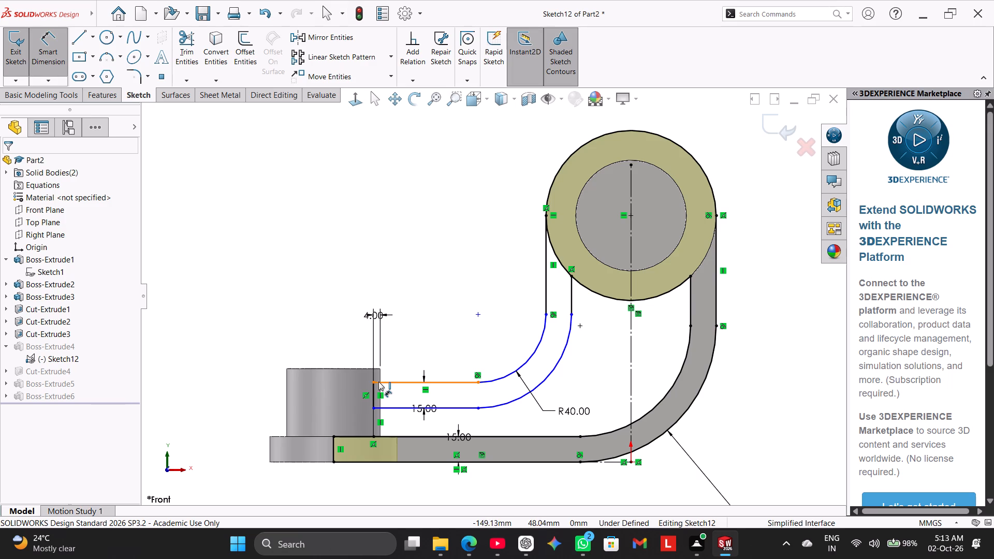
pyautogui.click(382, 382)
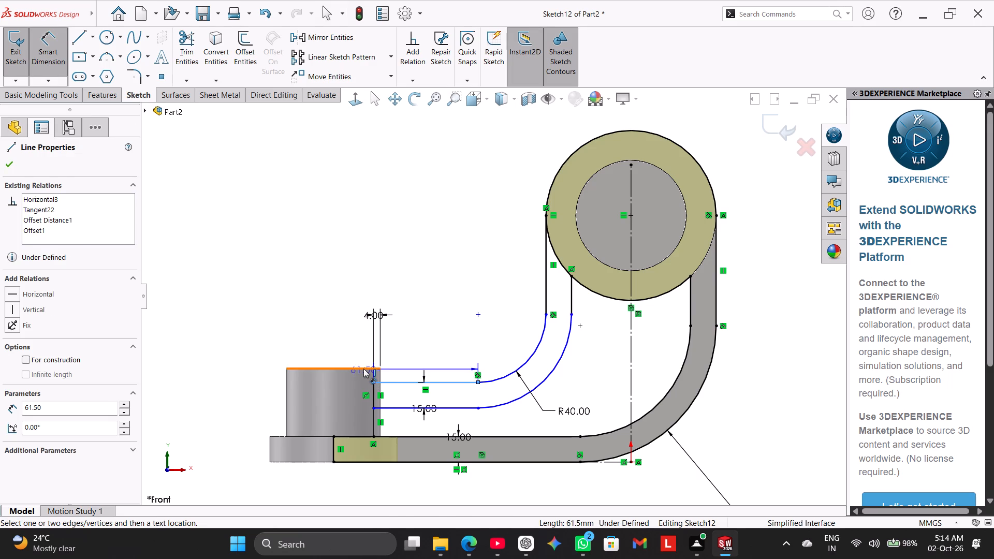
pyautogui.click(363, 369)
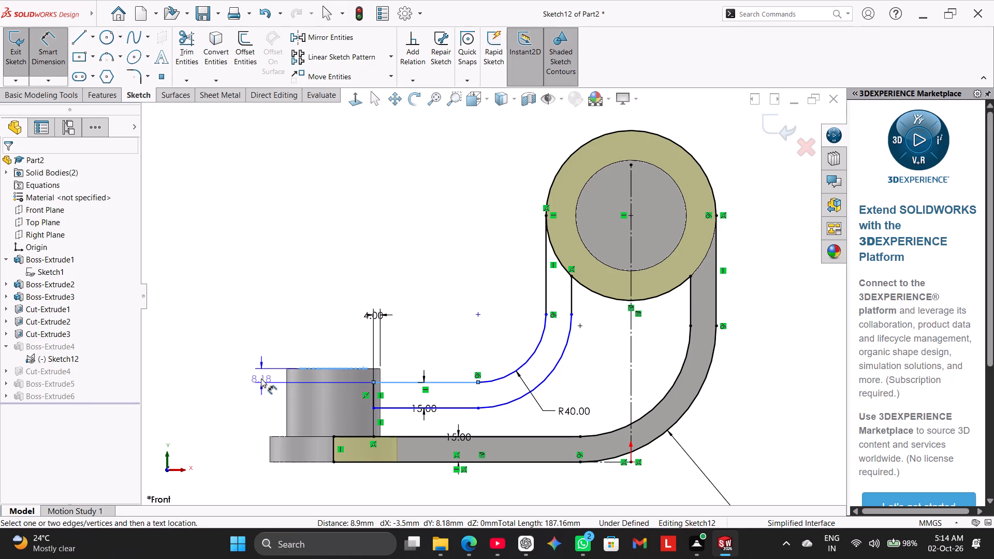
pyautogui.click(259, 375)
pyautogui.press('5')
pyautogui.press('Return')
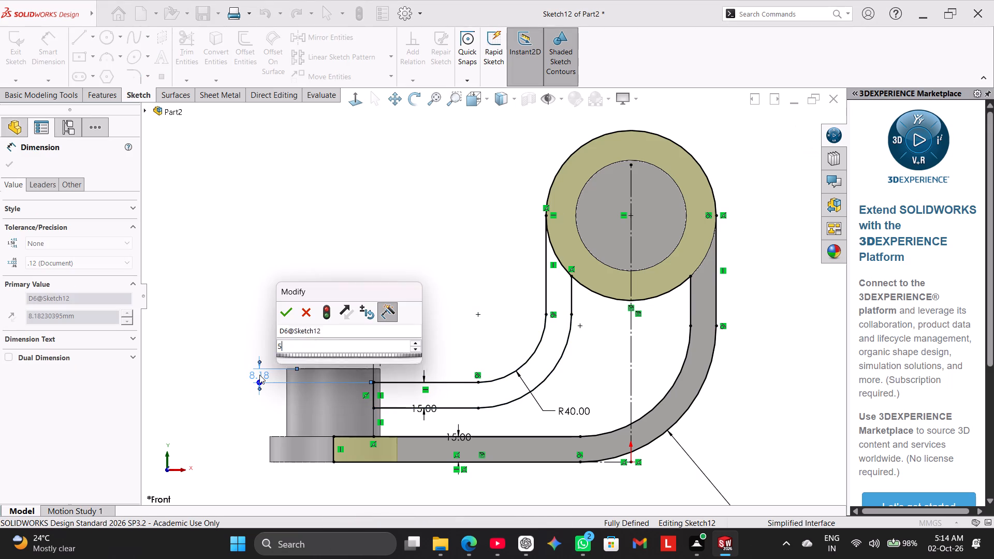
pyautogui.rightClick(250, 292)
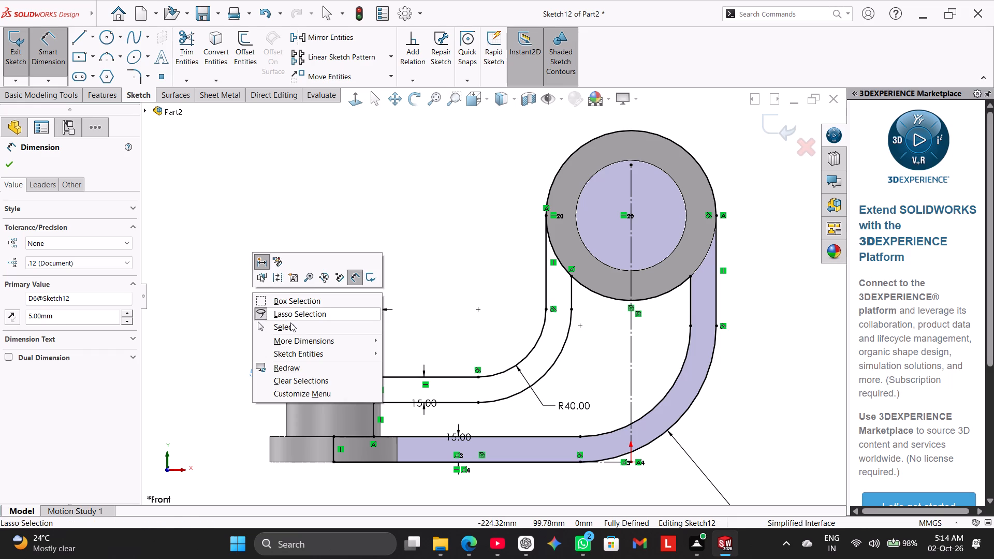
pyautogui.click(291, 322)
# Measure the vertical gap between the two webs again with Smart Dimension, without placing a dimension.
pyautogui.click(46, 49)
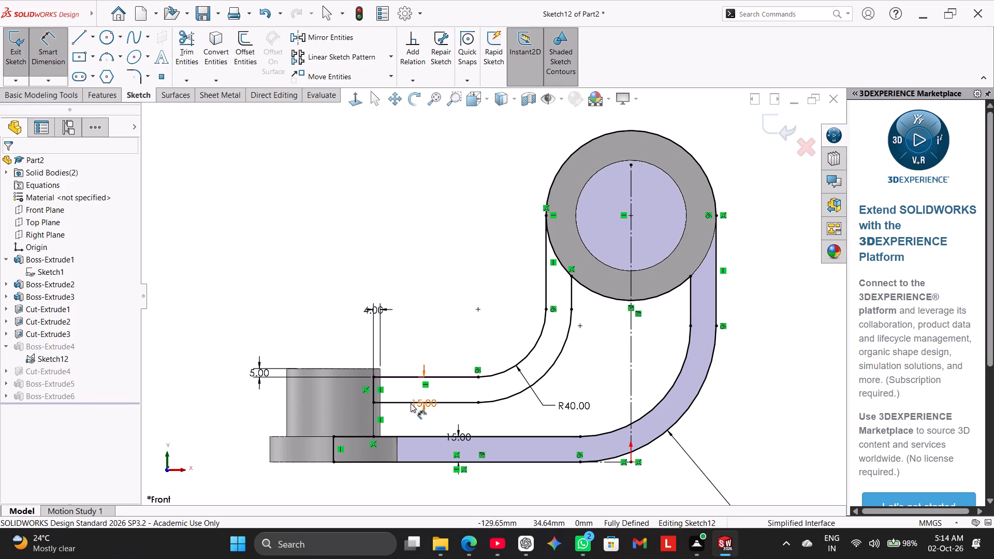
pyautogui.click(405, 403)
pyautogui.click(405, 437)
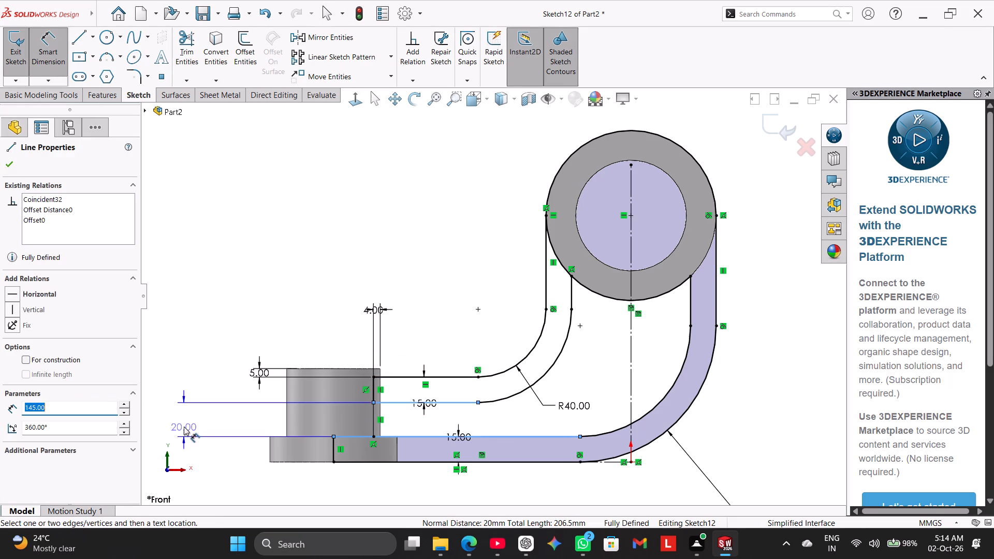
pyautogui.click(50, 51)
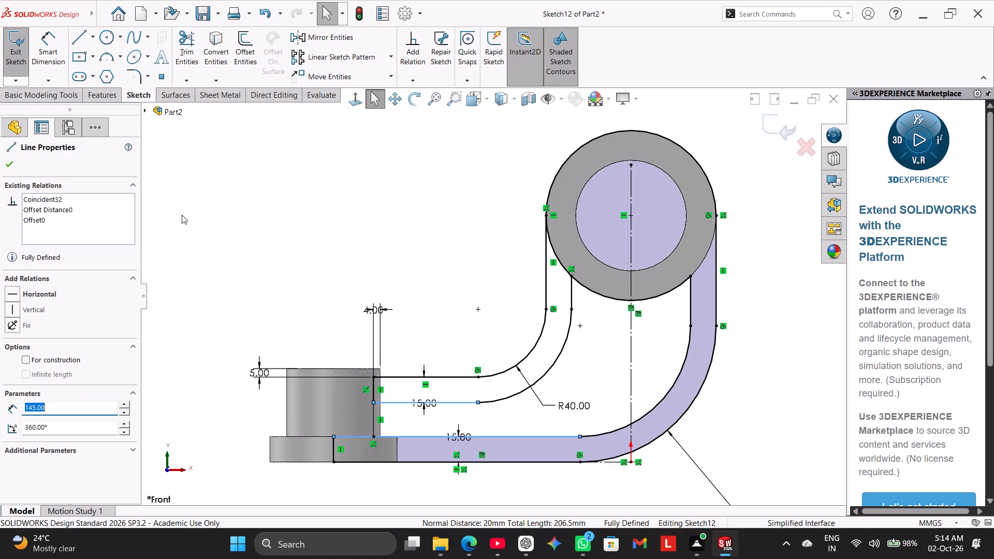
pyautogui.click(210, 238)
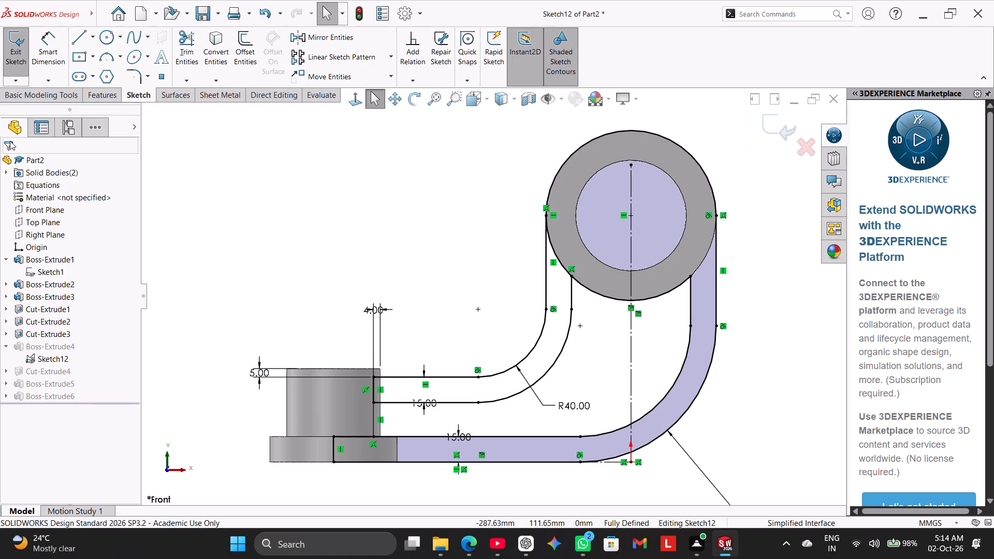
# Exit Sketch12 to rebuild the part and inspect the repositioned upper web, ending in the isometric view.
pyautogui.click(10, 67)
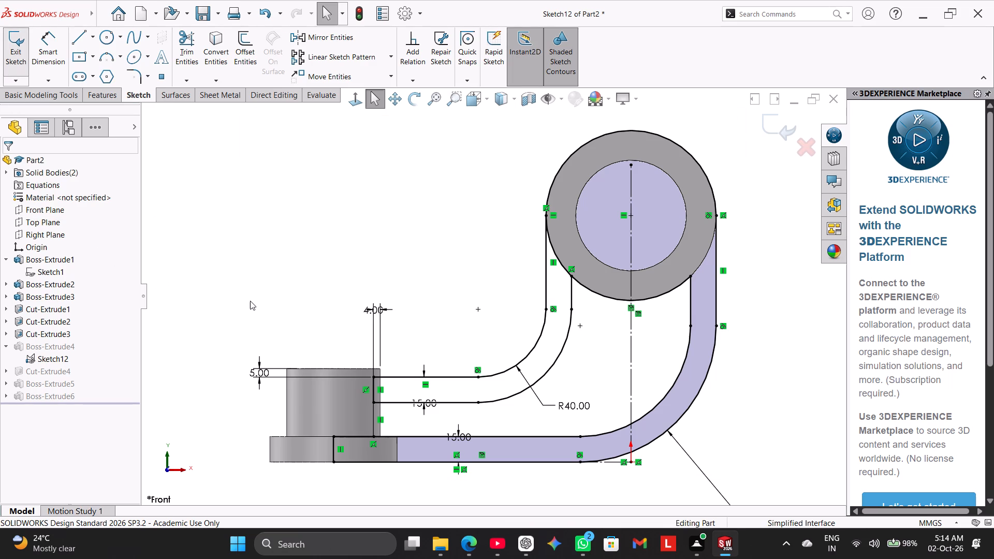
pyautogui.click(254, 304)
pyautogui.moveTo(304, 327); pyautogui.dragTo(311, 379, button='middle')
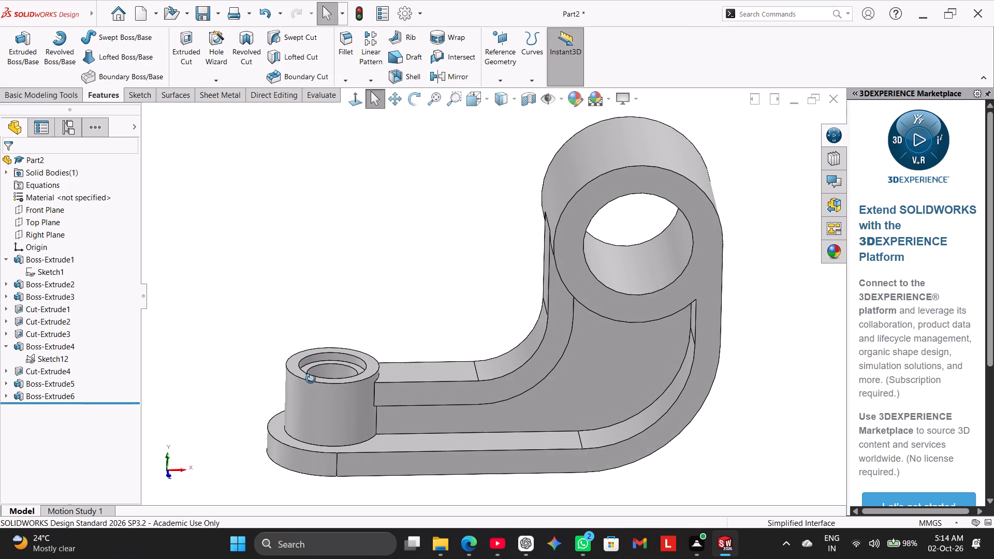
pyautogui.moveTo(311, 379); pyautogui.dragTo(311, 380, button='middle')
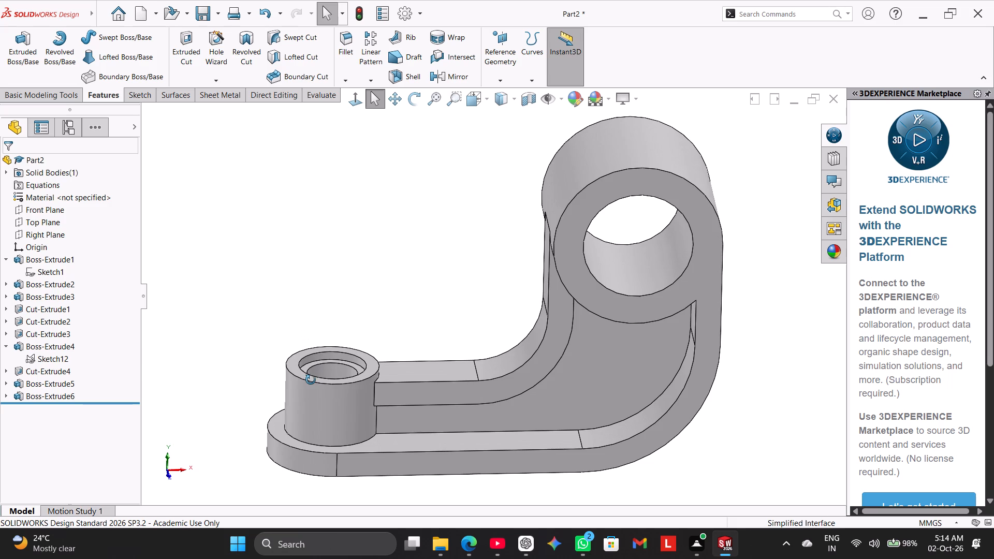
pyautogui.moveTo(311, 380); pyautogui.dragTo(309, 434, button='middle')
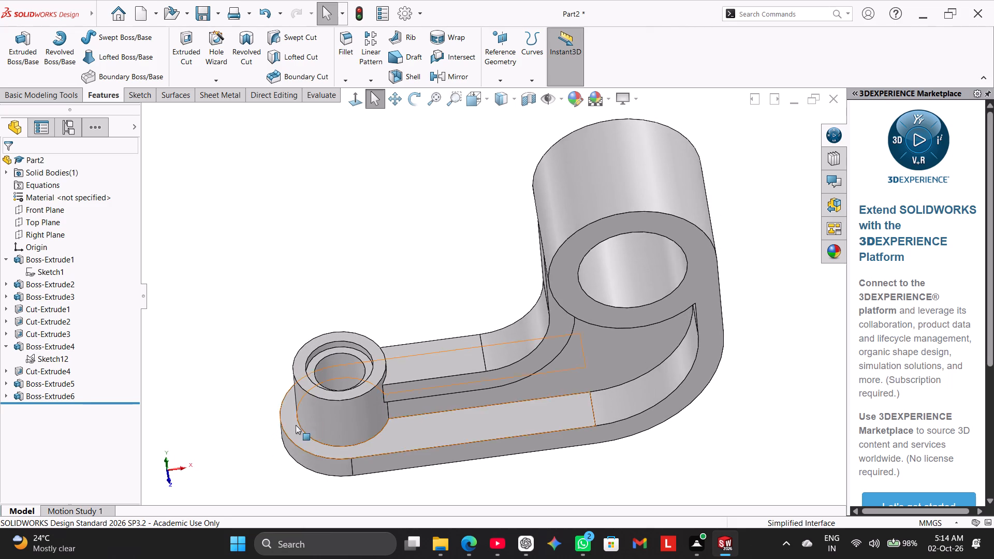
pyautogui.moveTo(227, 298); pyautogui.dragTo(318, 223, button='right')
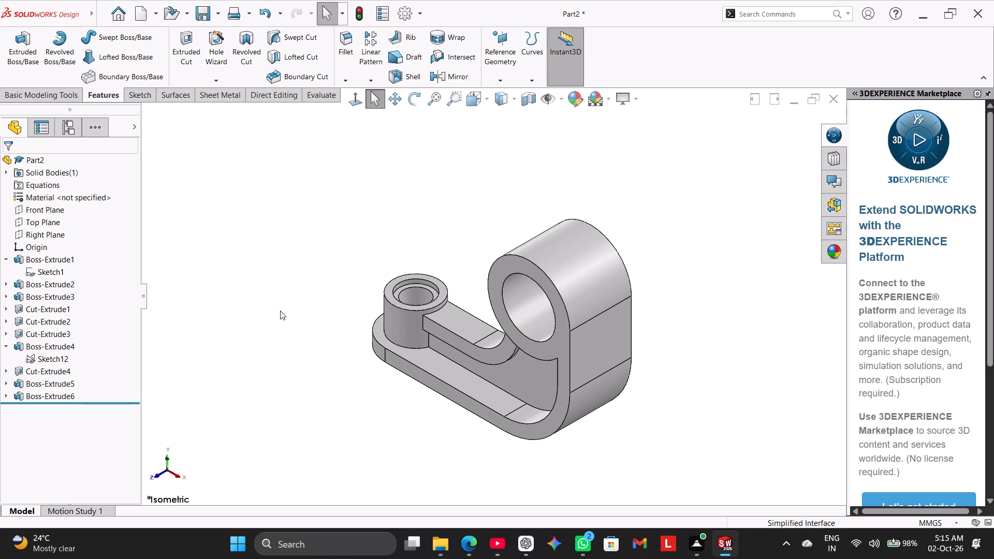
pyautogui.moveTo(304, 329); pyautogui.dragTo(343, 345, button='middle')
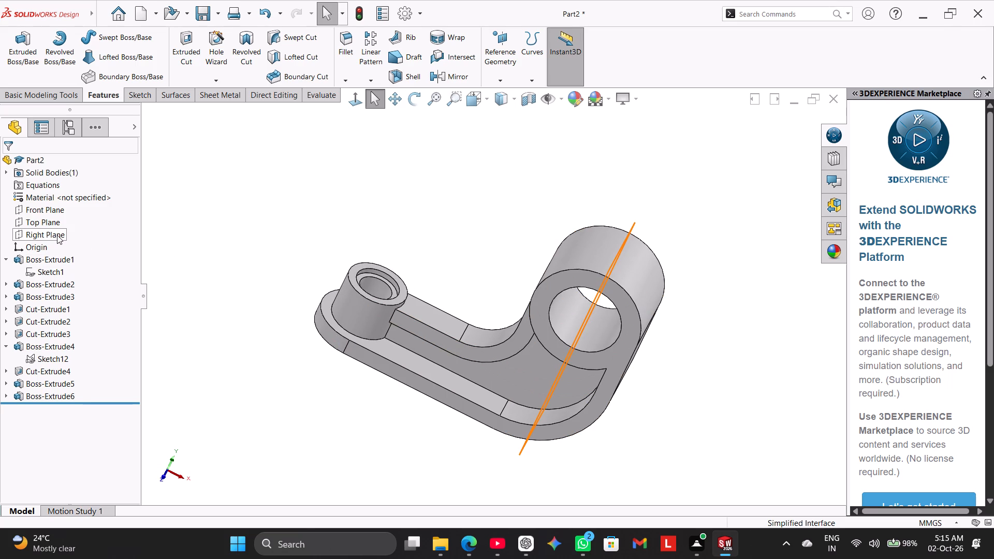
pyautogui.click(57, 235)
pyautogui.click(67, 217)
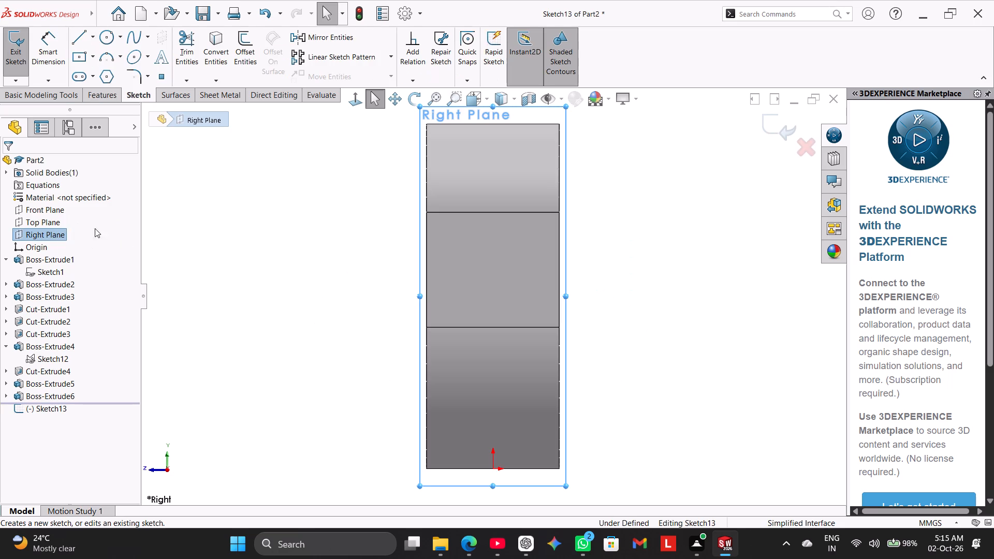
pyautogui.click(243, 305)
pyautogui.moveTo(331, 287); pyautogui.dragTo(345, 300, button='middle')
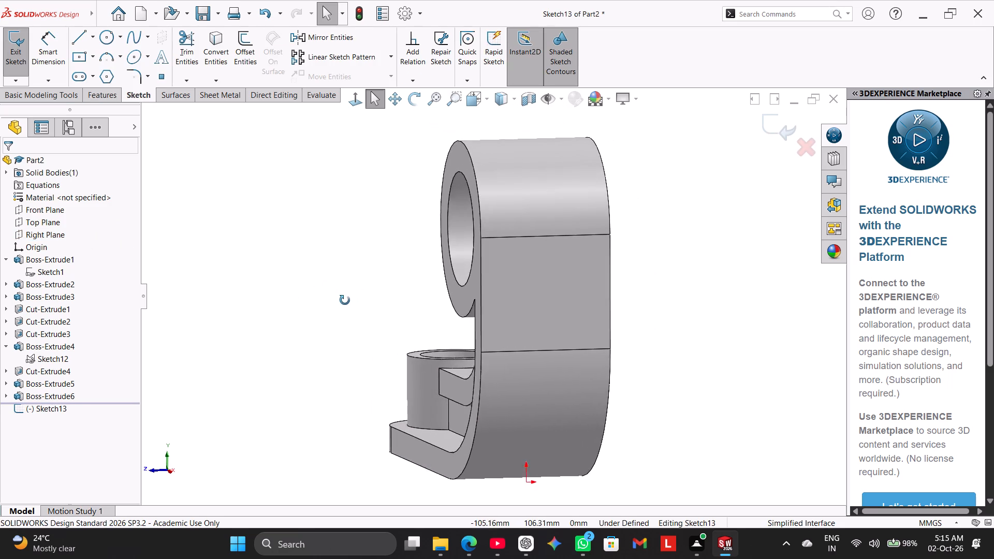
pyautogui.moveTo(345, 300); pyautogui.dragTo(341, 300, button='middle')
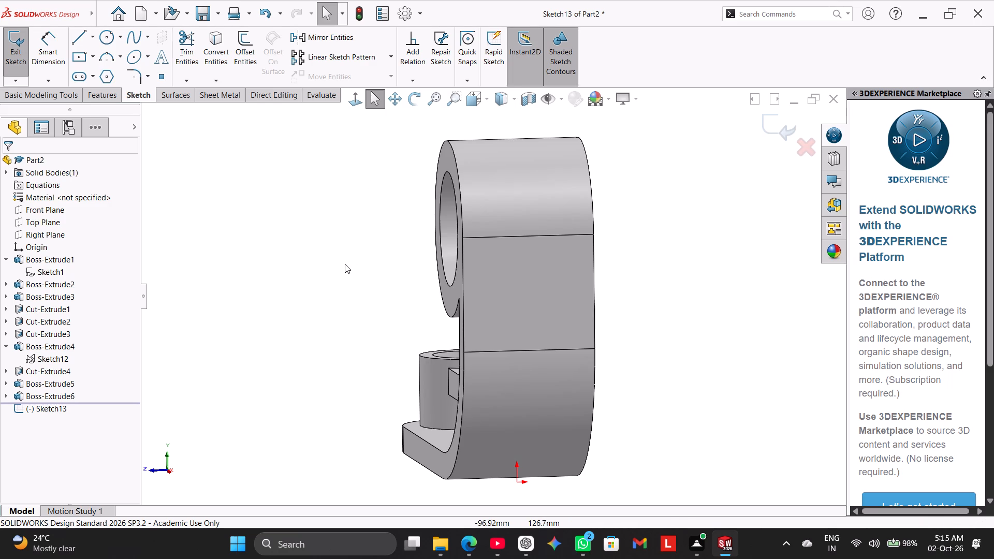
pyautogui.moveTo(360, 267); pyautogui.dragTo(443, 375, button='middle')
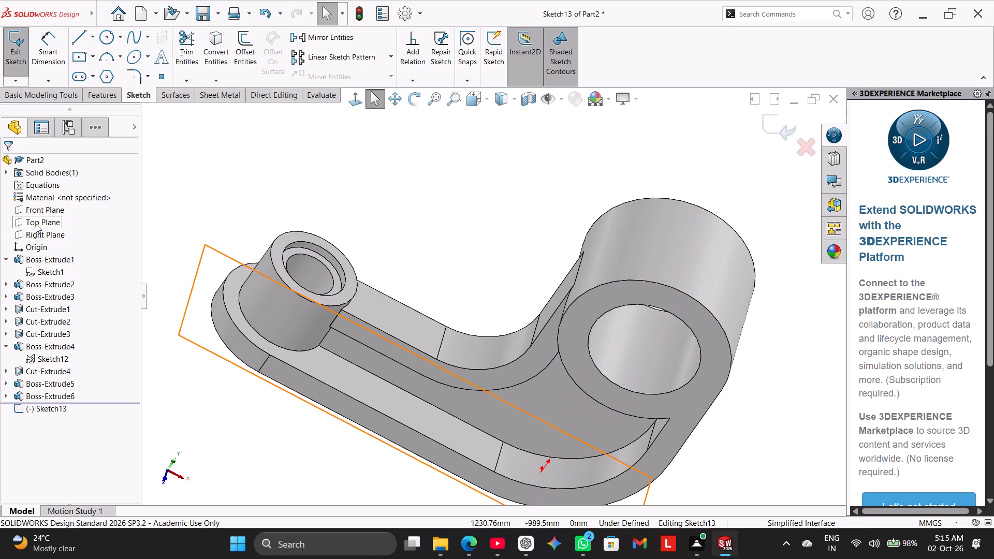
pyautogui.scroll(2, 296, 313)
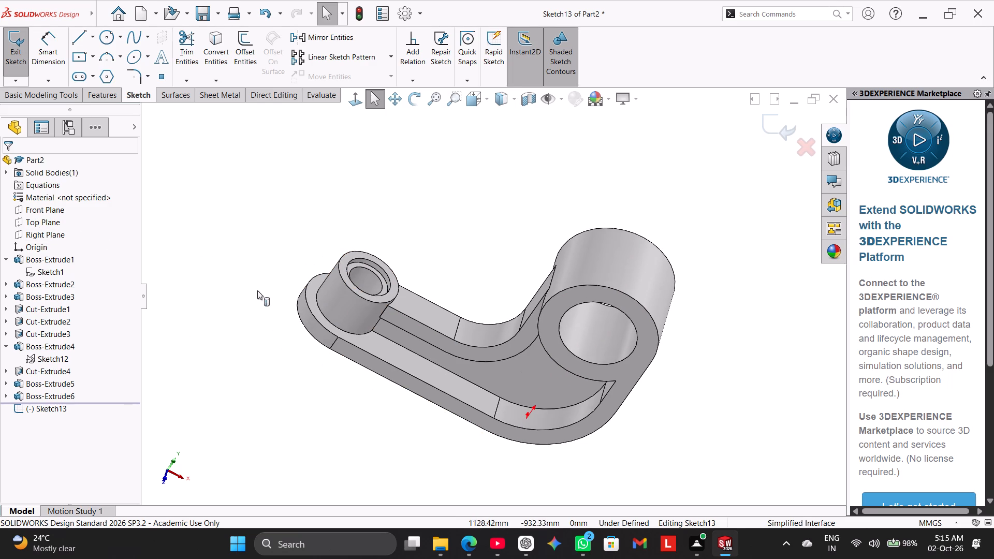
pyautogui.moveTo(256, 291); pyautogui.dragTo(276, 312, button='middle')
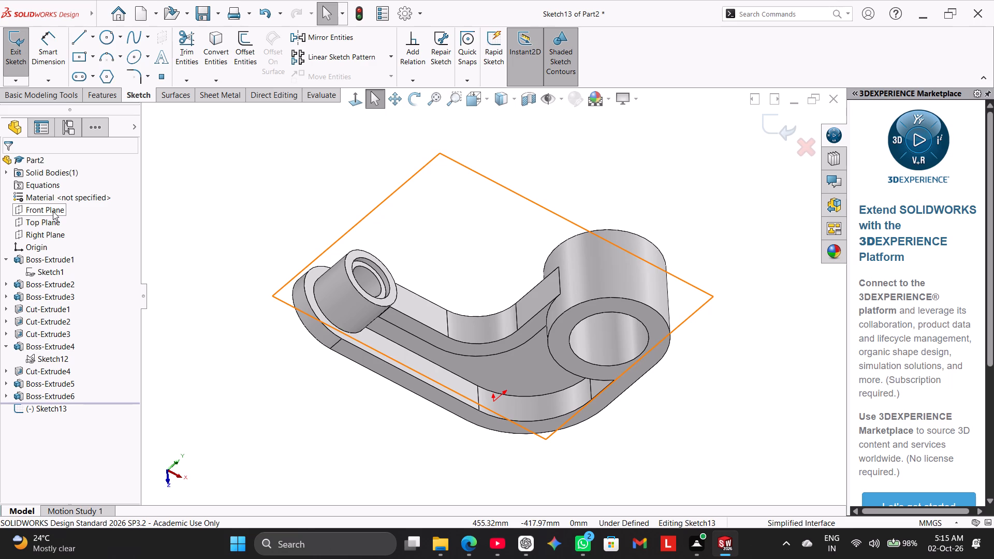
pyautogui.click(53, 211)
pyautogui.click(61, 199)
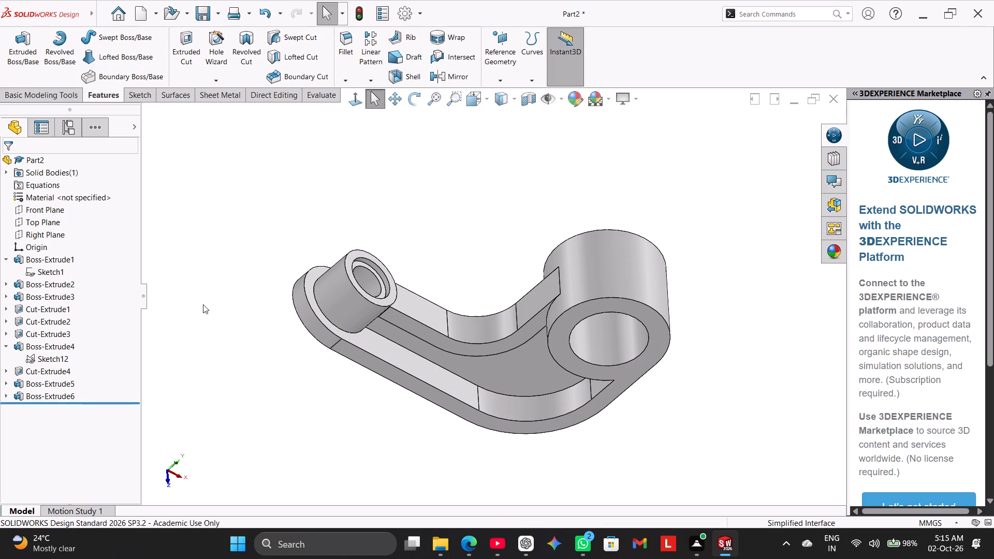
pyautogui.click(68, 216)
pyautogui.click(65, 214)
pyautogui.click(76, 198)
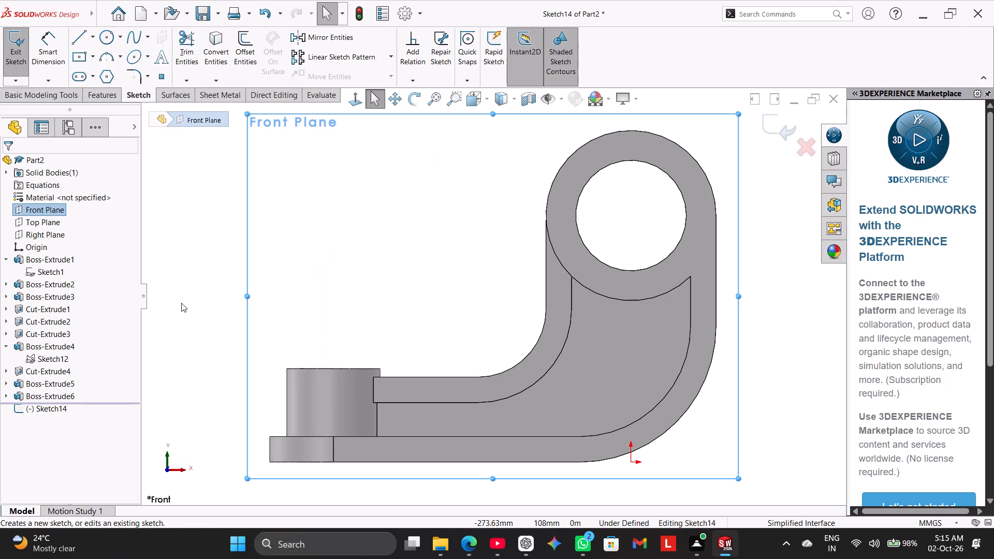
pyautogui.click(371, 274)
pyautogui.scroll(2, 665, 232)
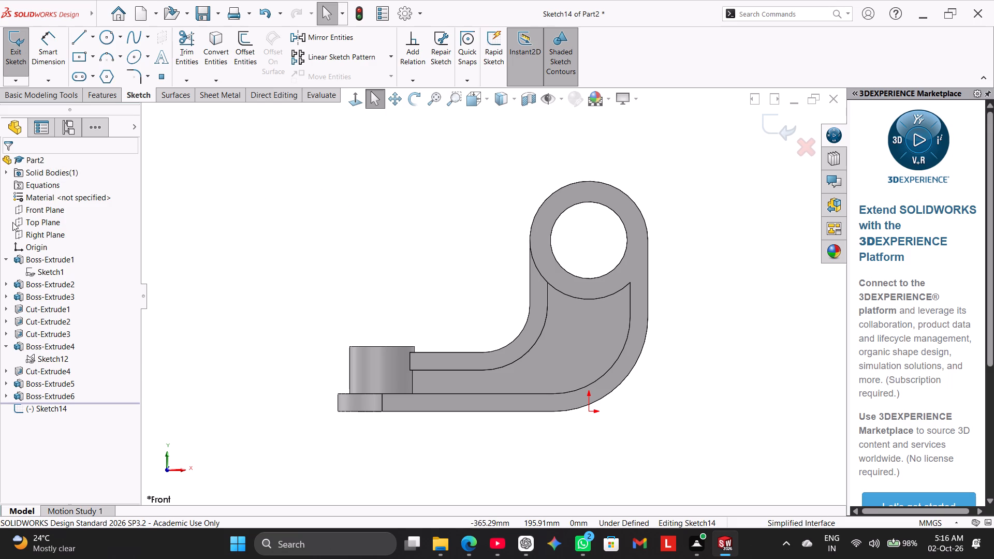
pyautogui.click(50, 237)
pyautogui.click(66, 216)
# Sketch a closed four-line tapered profile on the Right Plane across the ring's top, with a base about 61 mm and sides about 52 and 59 mm.
pyautogui.click(55, 237)
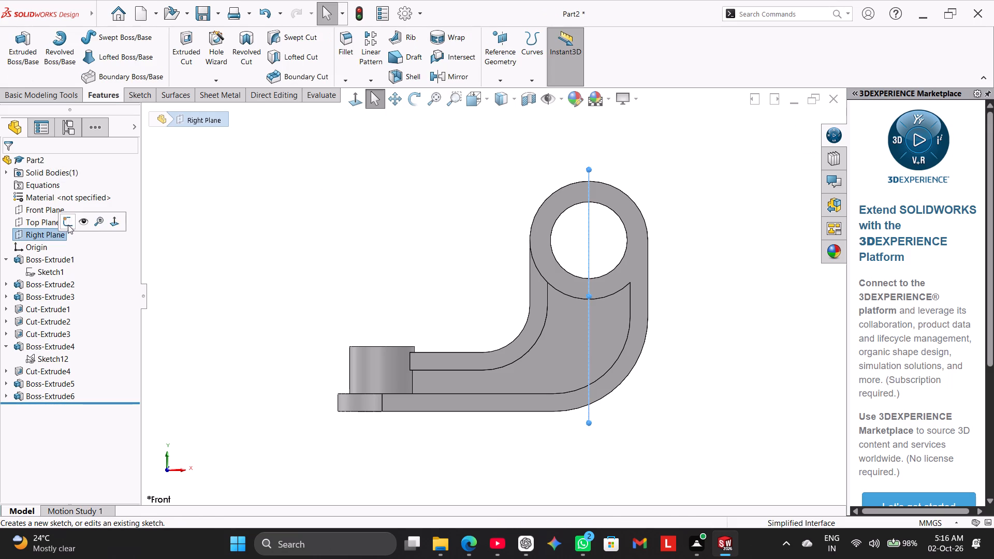
pyautogui.click(71, 221)
pyautogui.click(280, 262)
pyautogui.scroll(2, 446, 212)
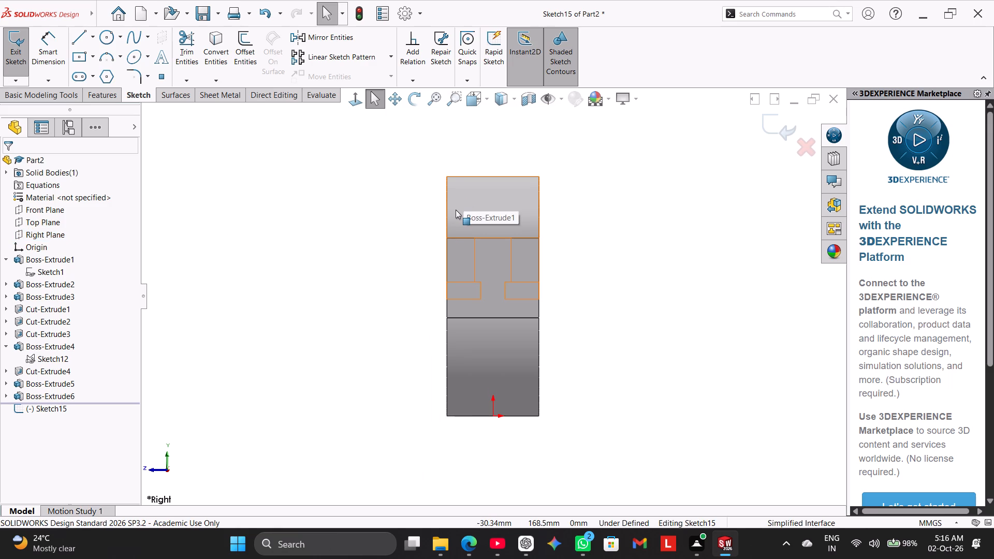
pyautogui.click(92, 57)
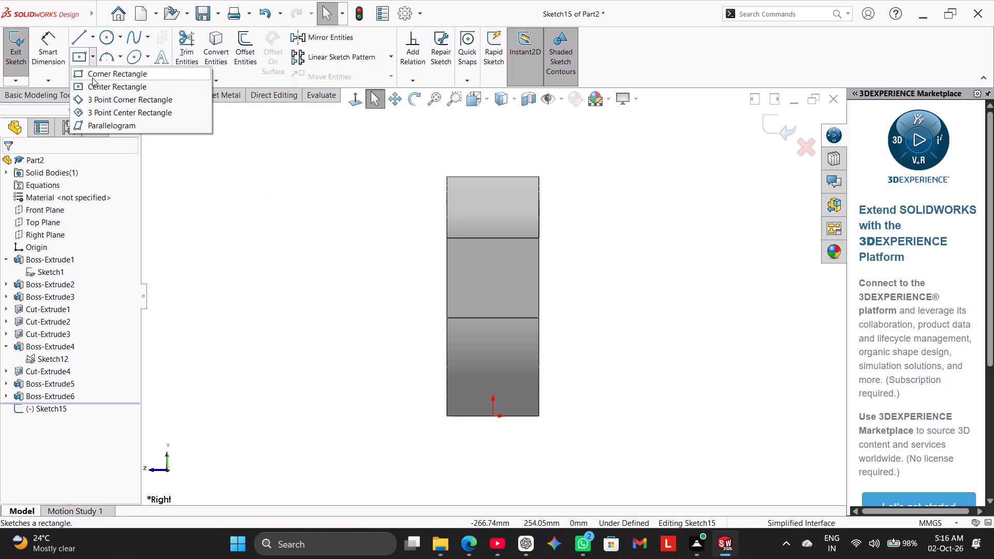
pyautogui.click(80, 33)
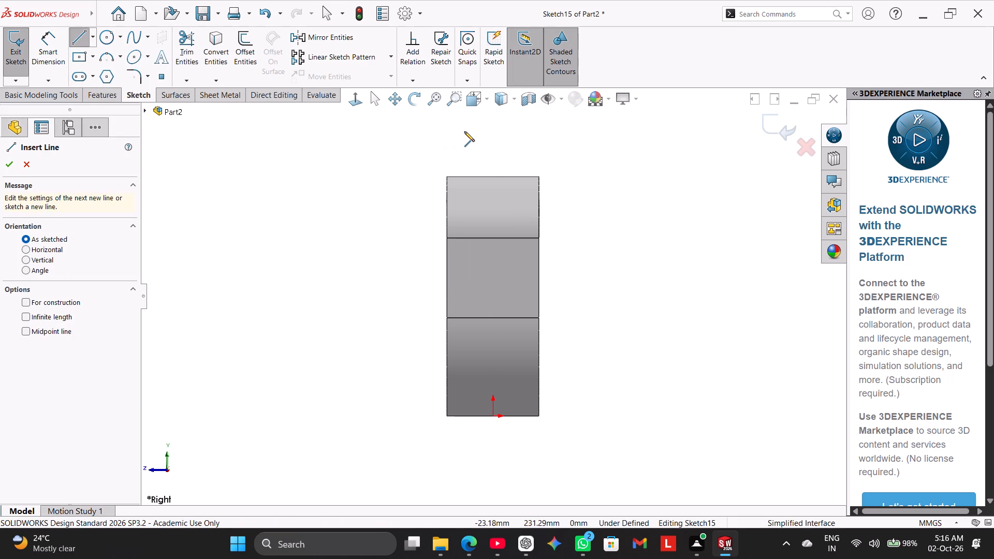
pyautogui.click(464, 131)
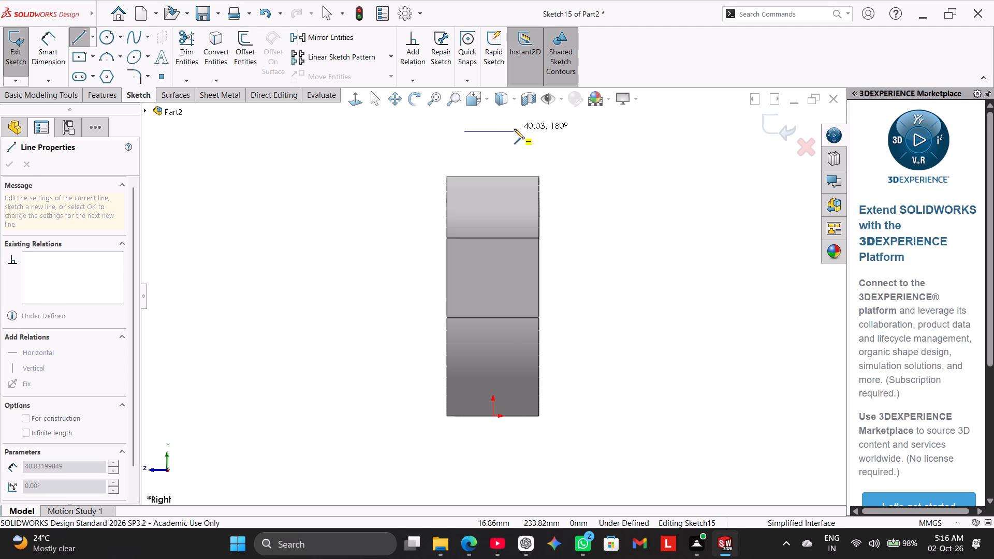
pyautogui.click(523, 129)
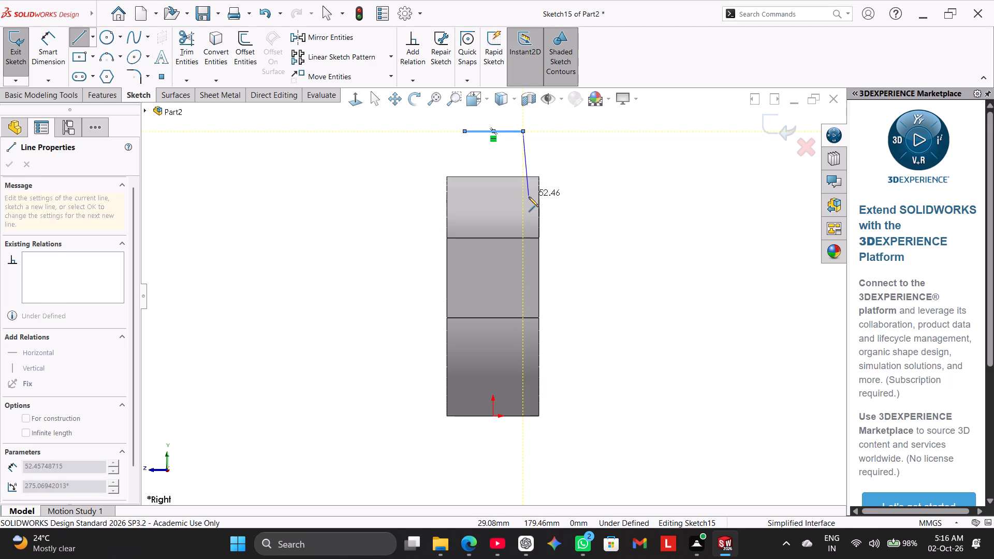
pyautogui.click(529, 197)
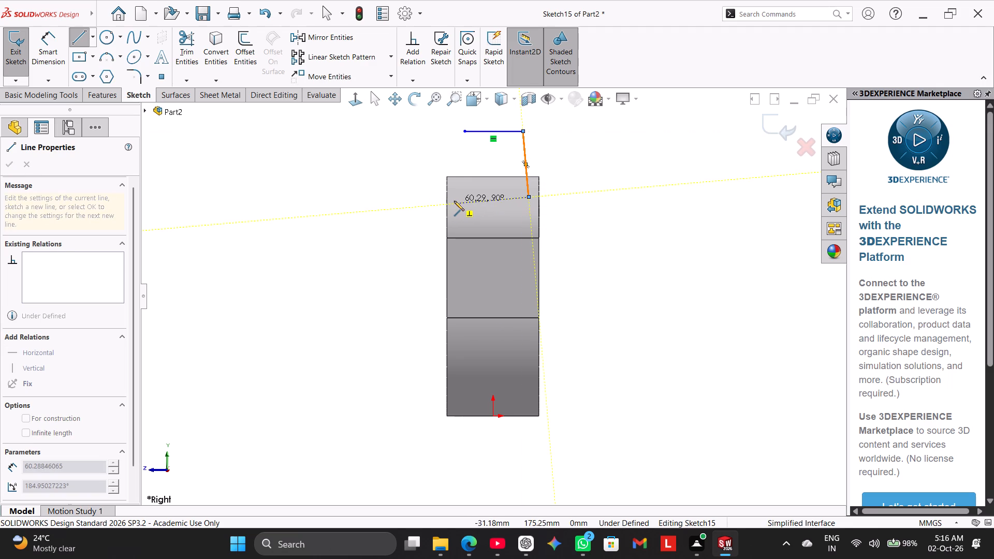
pyautogui.click(454, 201)
pyautogui.click(462, 131)
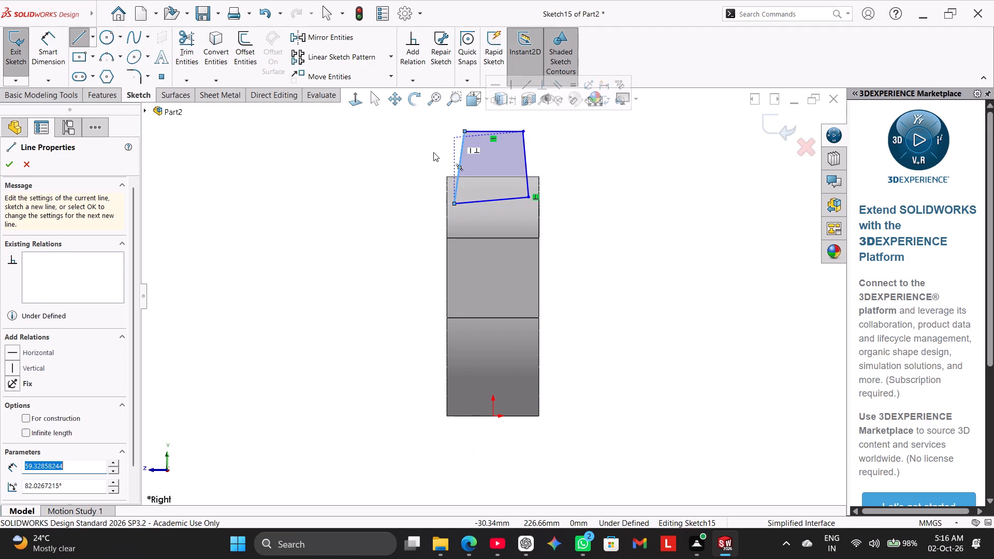
pyautogui.rightClick(425, 157)
pyautogui.click(437, 163)
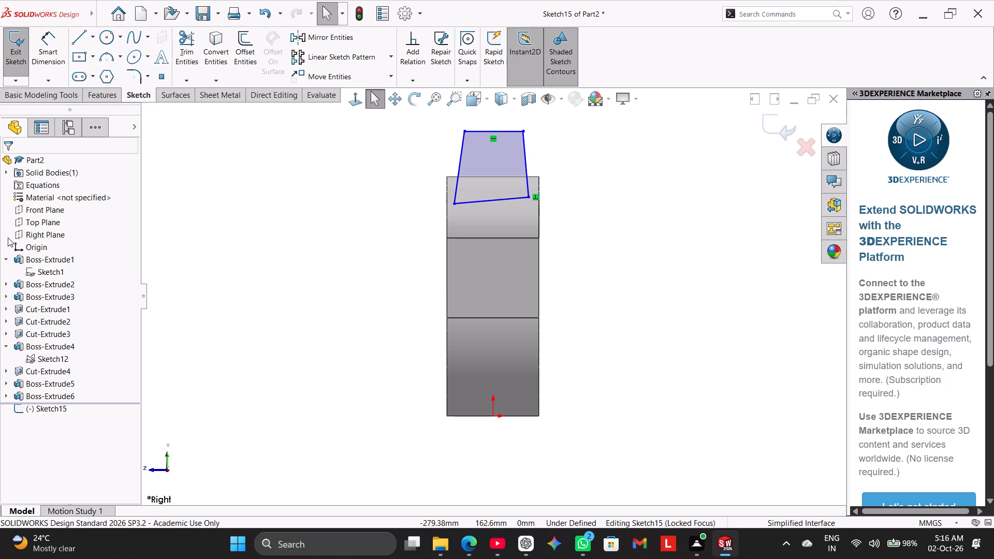
# Delete the perpendicular relation on the profile's bottom line and make that line horizontal.
pyautogui.keyDown('ctrl'); pyautogui.click(489, 199); pyautogui.keyUp('ctrl')
pyautogui.click(388, 214)
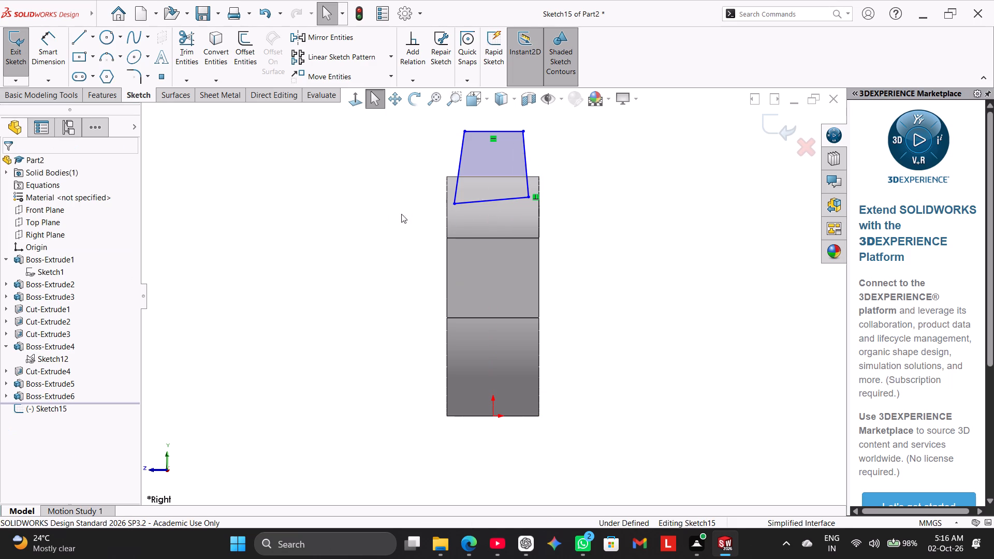
pyautogui.rightClick(536, 197)
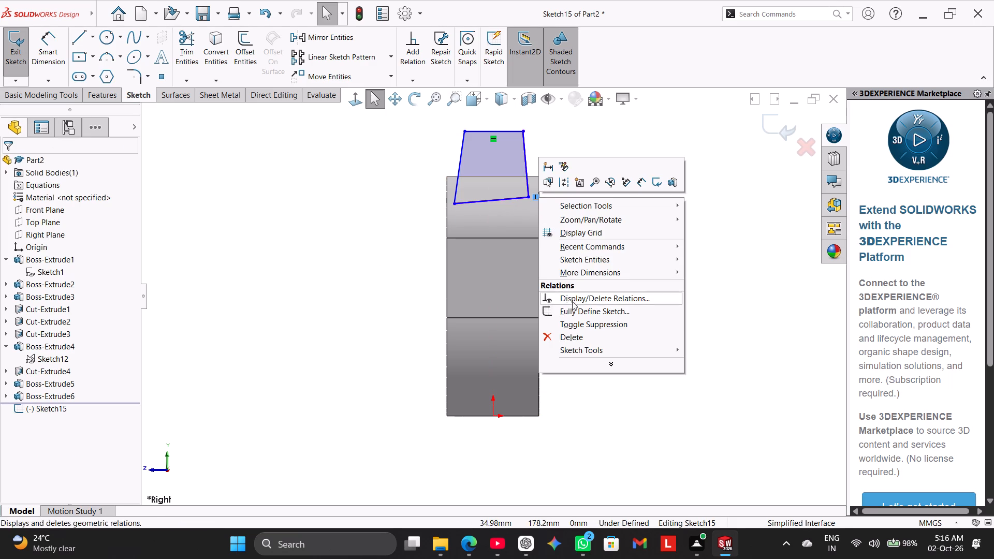
pyautogui.click(579, 333)
pyautogui.click(504, 201)
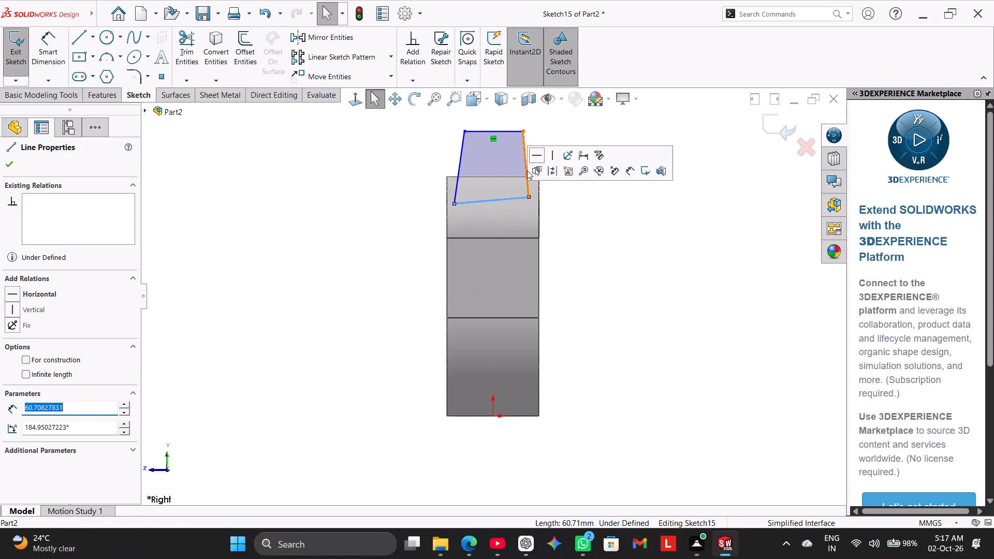
pyautogui.click(533, 156)
pyautogui.click(393, 172)
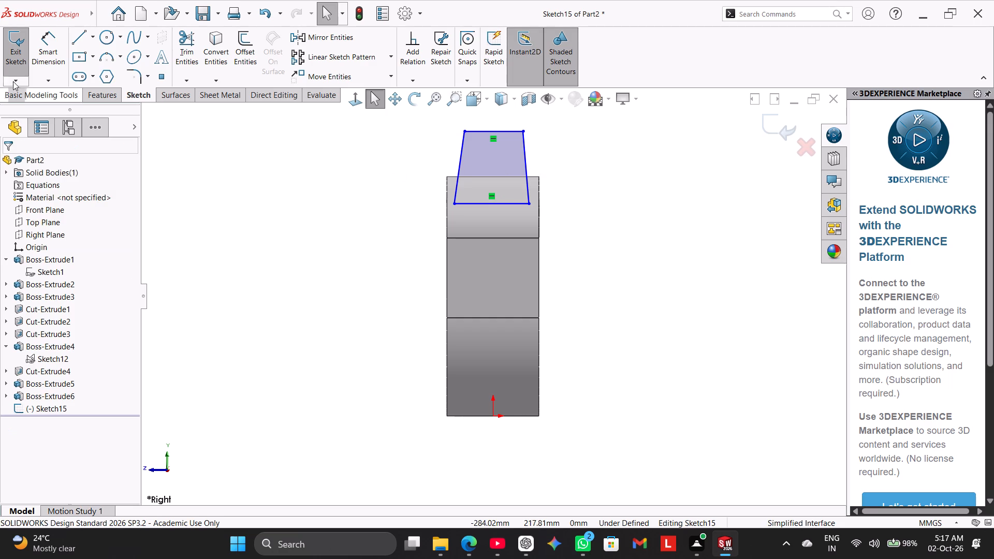
# Dimension the angle between the profile's two slanted sides as 10° with Smart Dimension.
pyautogui.click(39, 55)
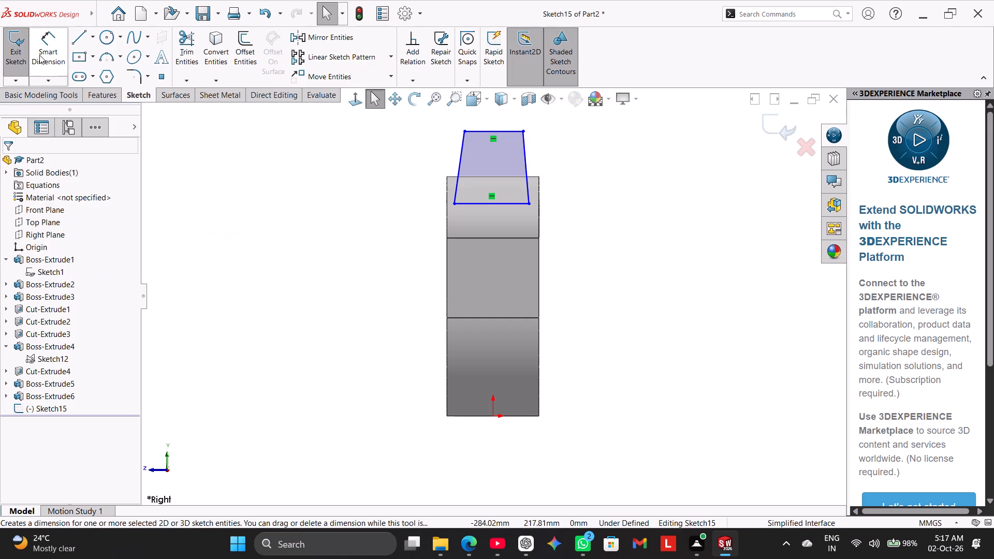
pyautogui.click(457, 165)
pyautogui.click(528, 186)
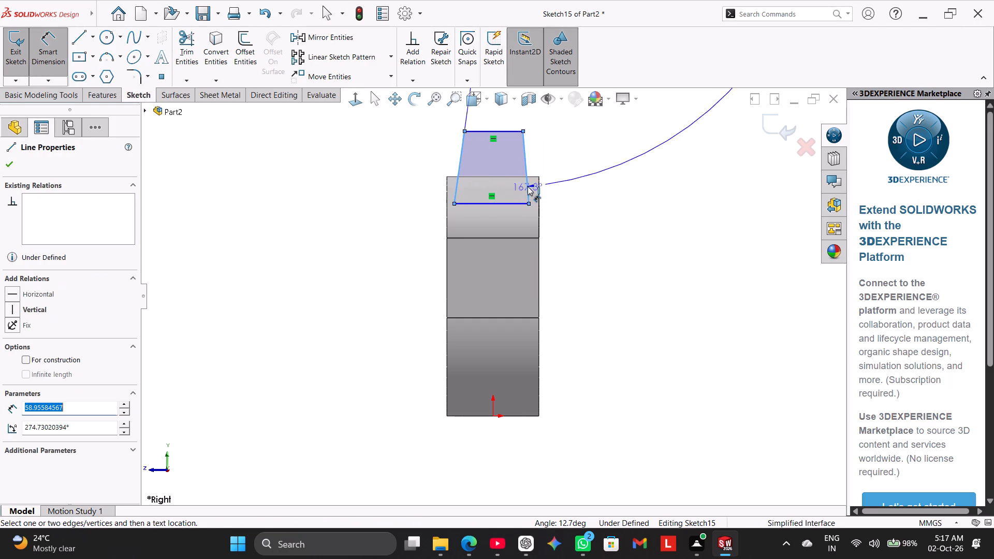
pyautogui.click(500, 231)
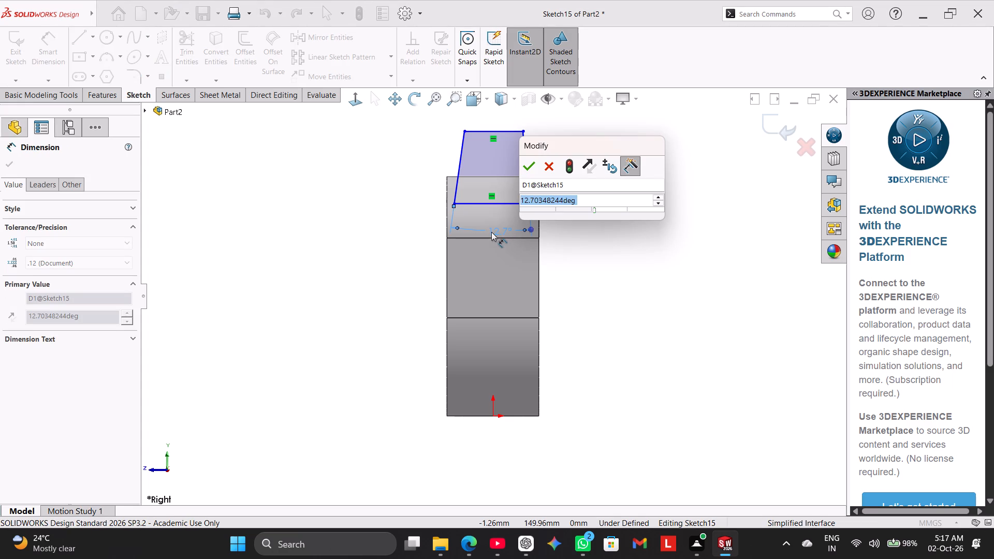
pyautogui.write('10')
pyautogui.press('Return')
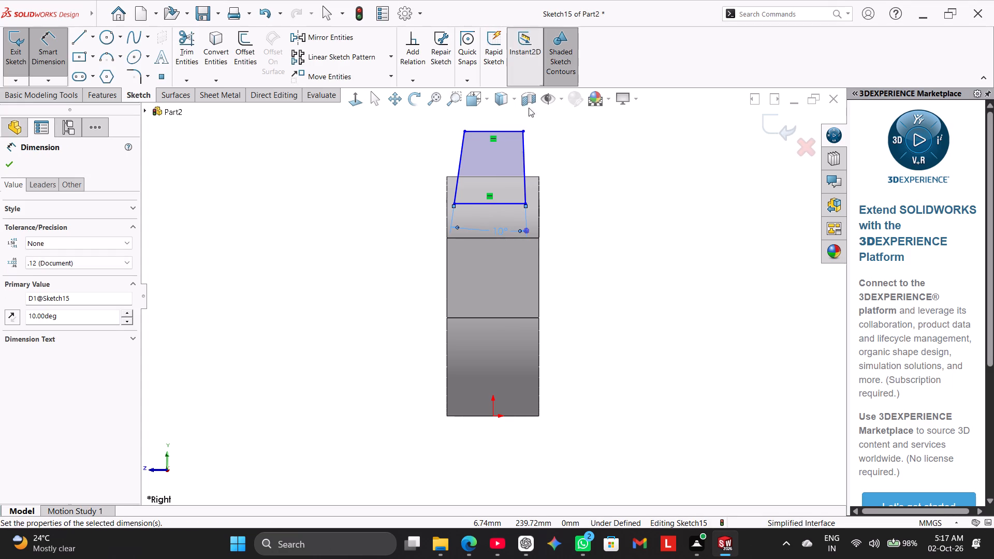
pyautogui.rightClick(257, 242)
pyautogui.click(291, 273)
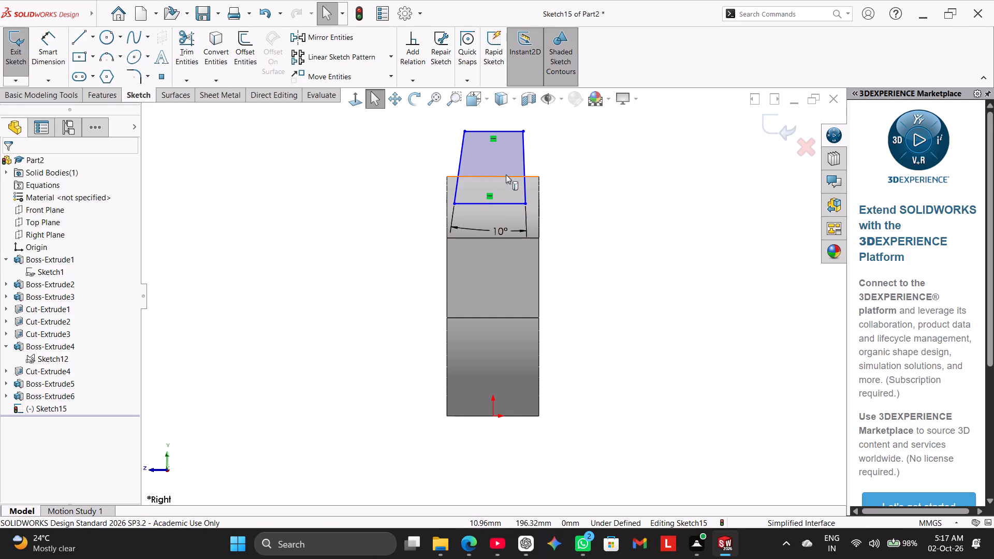
# Draw a construction line about 232 mm long from the origin to the midpoint of the profile's top line and make it vertical.
pyautogui.click(95, 42)
pyautogui.click(113, 81)
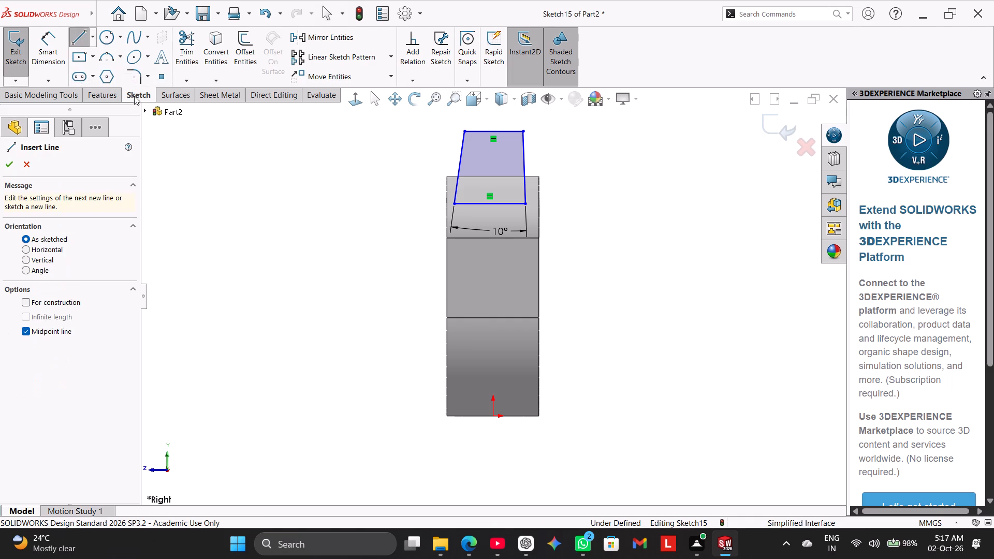
pyautogui.click(47, 298)
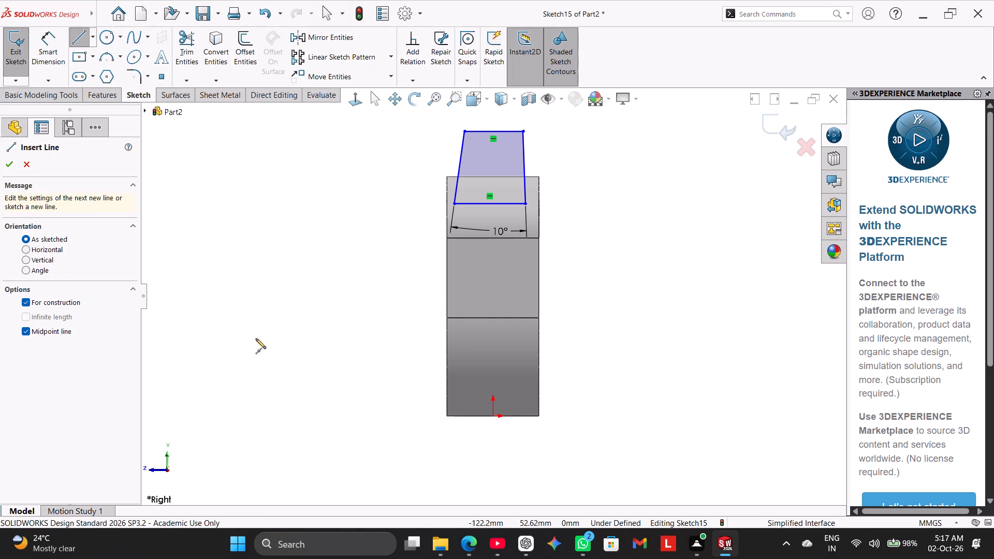
pyautogui.click(29, 331)
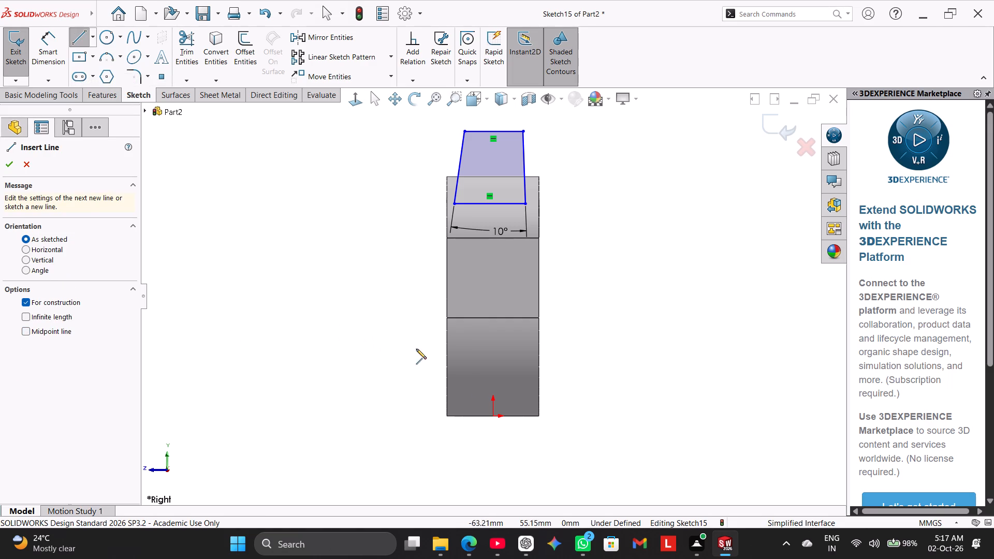
pyautogui.click(495, 417)
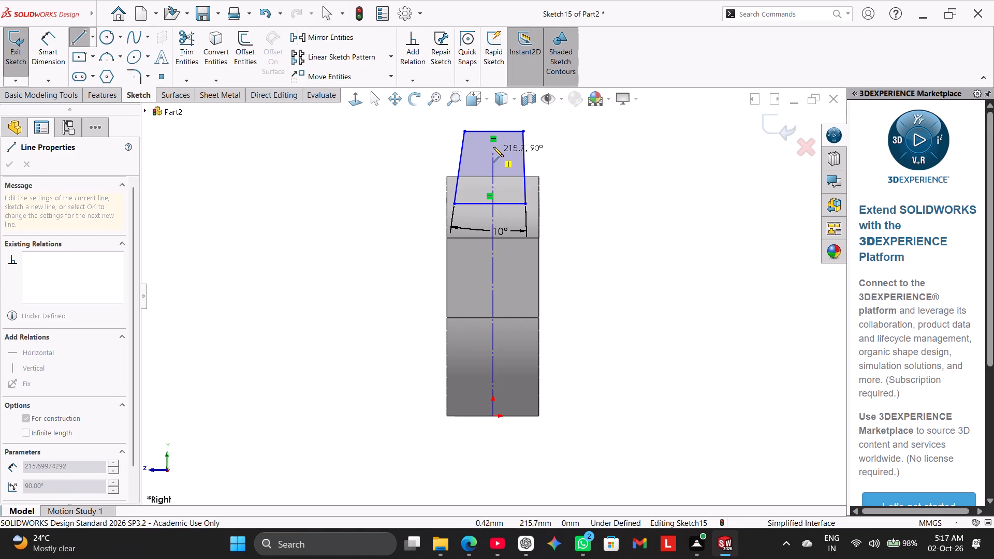
pyautogui.click(493, 130)
pyautogui.rightClick(376, 158)
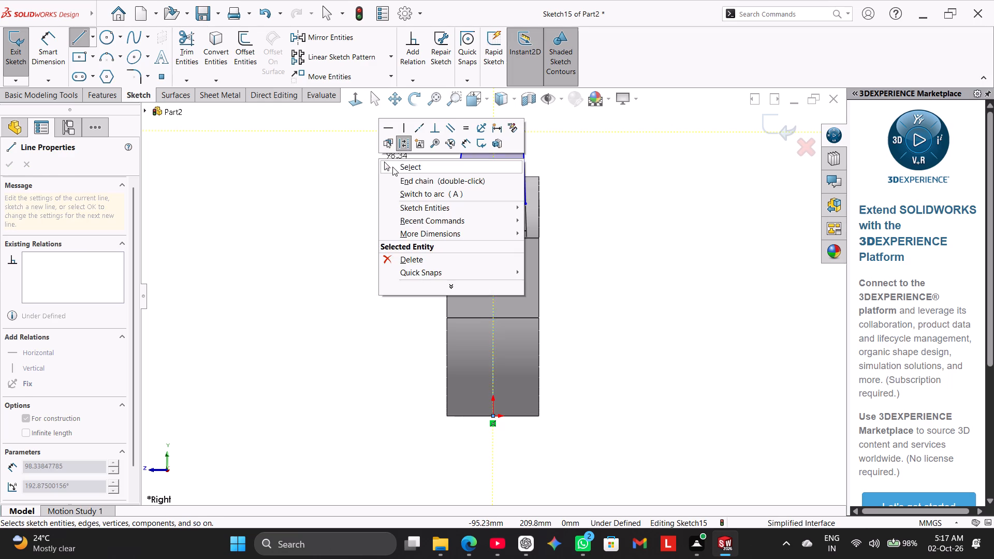
pyautogui.click(392, 167)
pyautogui.rightClick(492, 275)
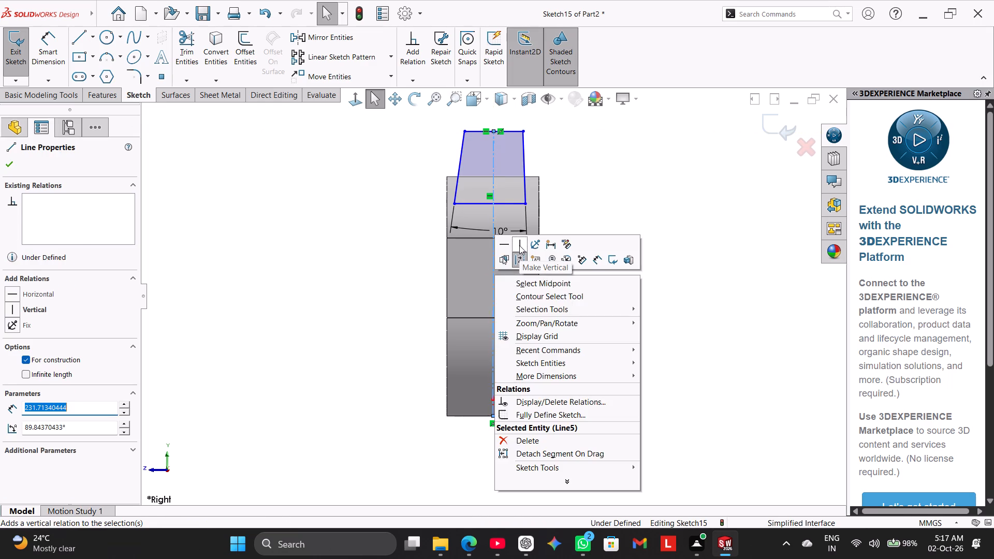
pyautogui.click(519, 245)
pyautogui.click(337, 275)
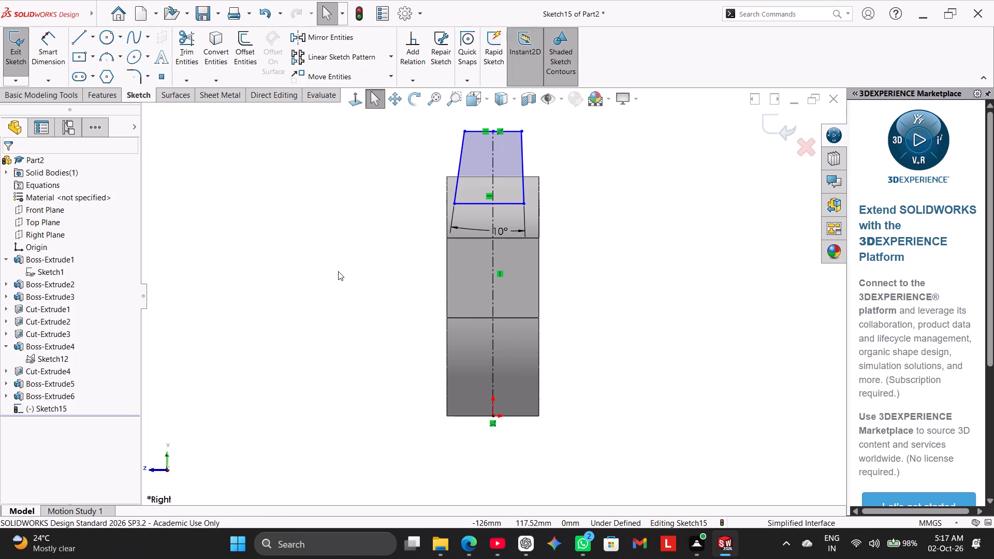
# Make the profile's two slanted sides symmetric about the vertical construction line.
pyautogui.keyDown('ctrl'); pyautogui.click(494, 173); pyautogui.keyUp('ctrl')
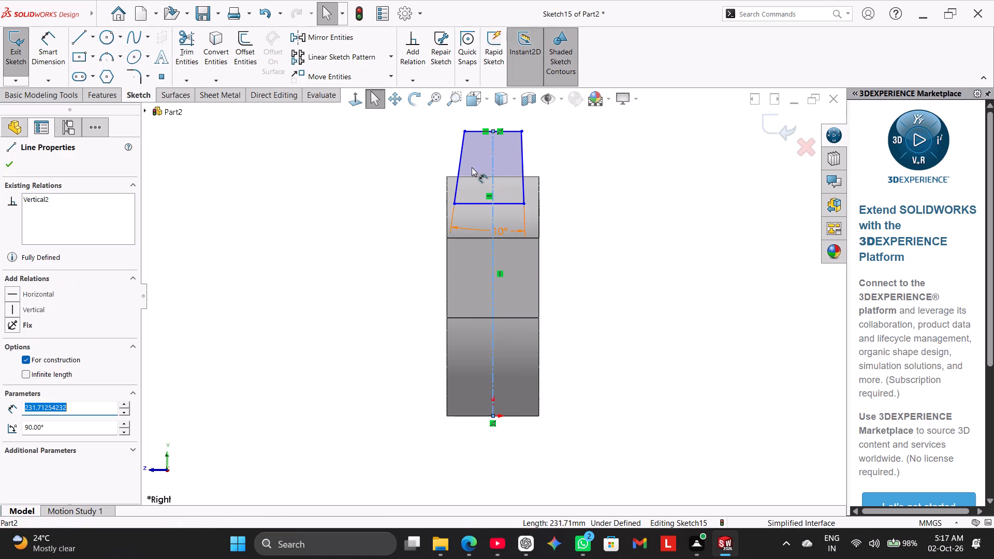
pyautogui.keyDown('ctrl'); pyautogui.click(462, 159); pyautogui.keyUp('ctrl')
pyautogui.keyDown('ctrl'); pyautogui.click(522, 166); pyautogui.keyUp('ctrl')
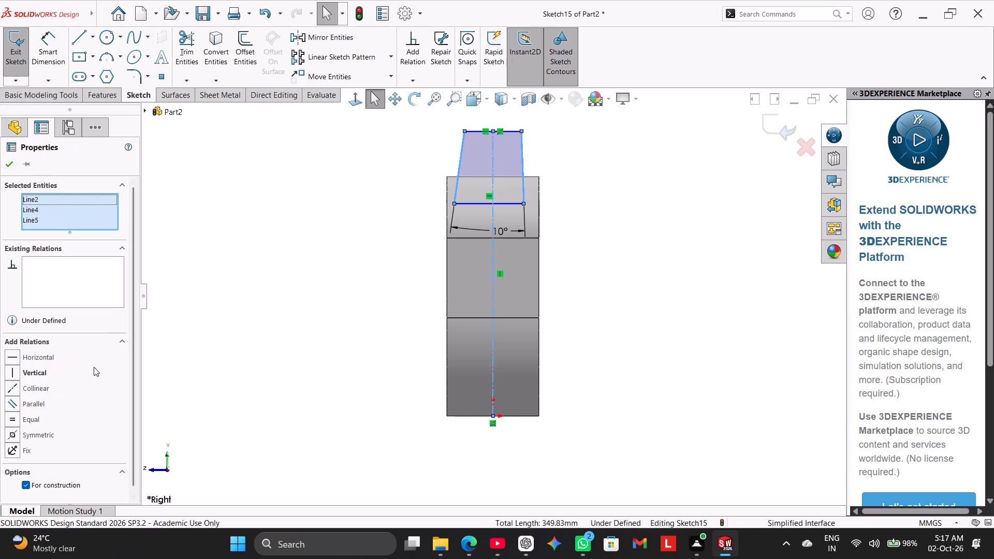
pyautogui.click(41, 433)
pyautogui.click(250, 271)
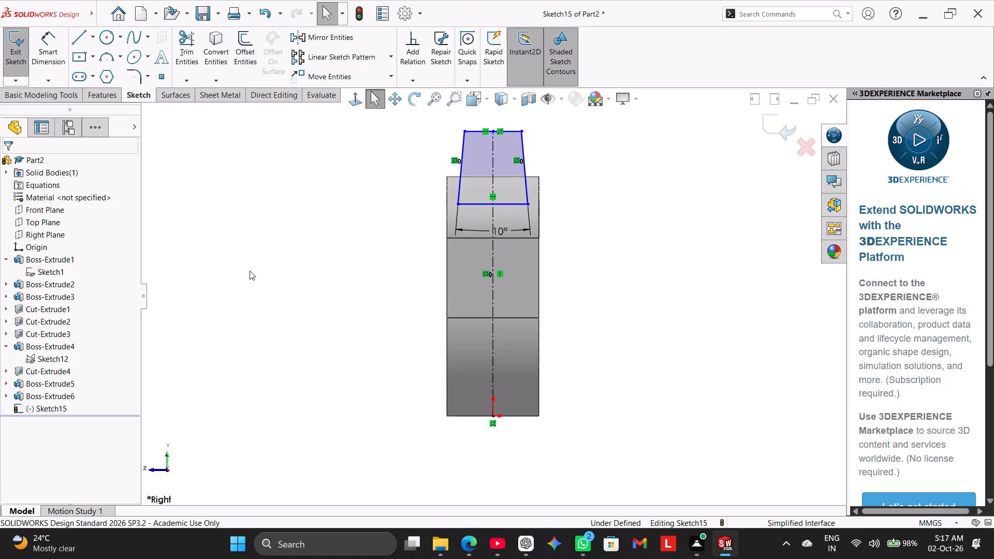
# Dimension the distance from the part's bottom edge to the profile's top line as 205+20, giving 225 mm.
pyautogui.click(51, 57)
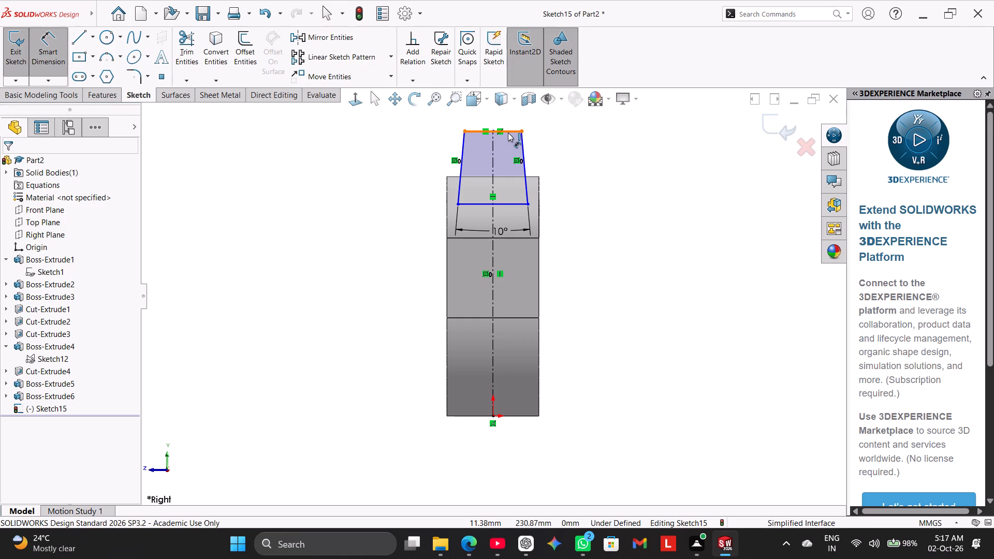
pyautogui.click(508, 132)
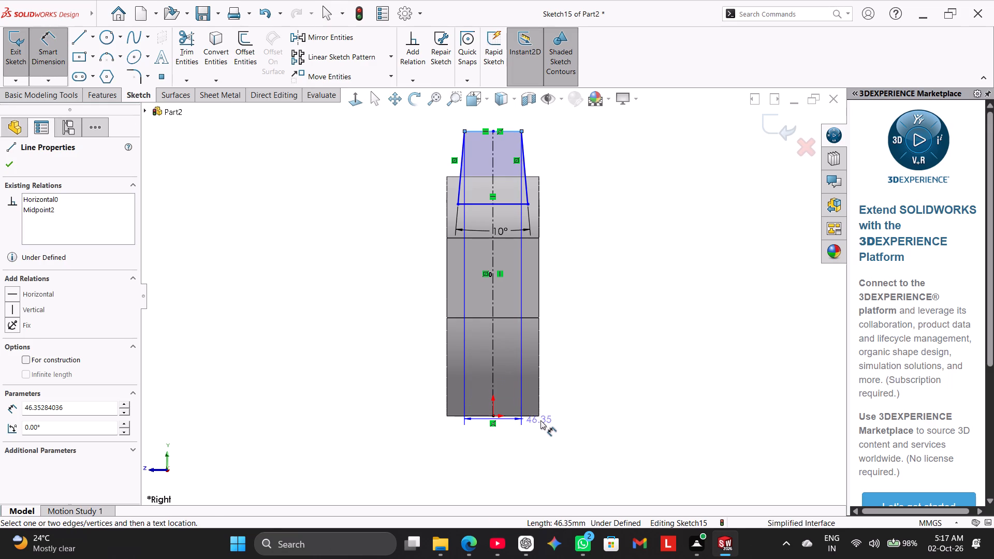
pyautogui.click(530, 417)
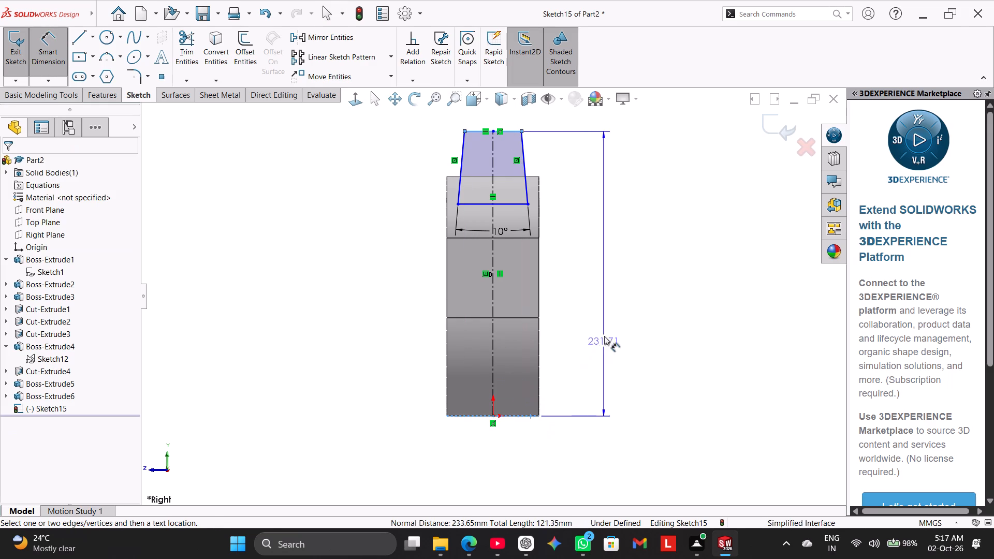
pyautogui.click(608, 317)
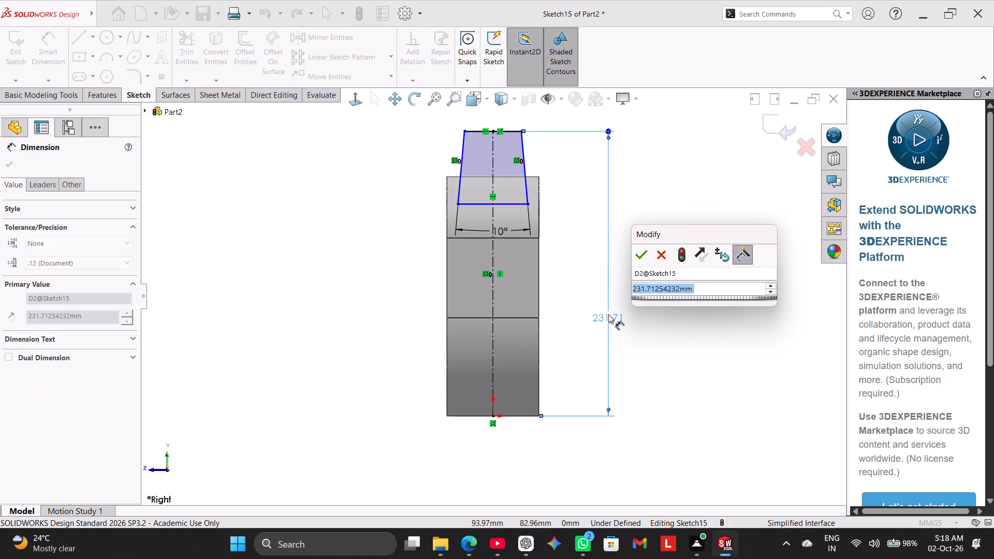
pyautogui.write('205+20')
pyautogui.press('Return')
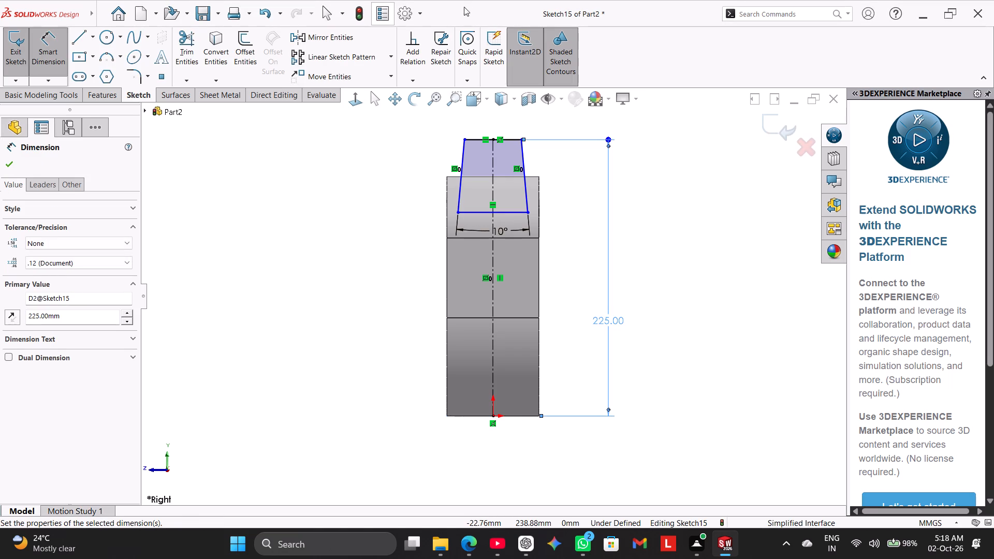
pyautogui.rightClick(340, 207)
pyautogui.click(375, 237)
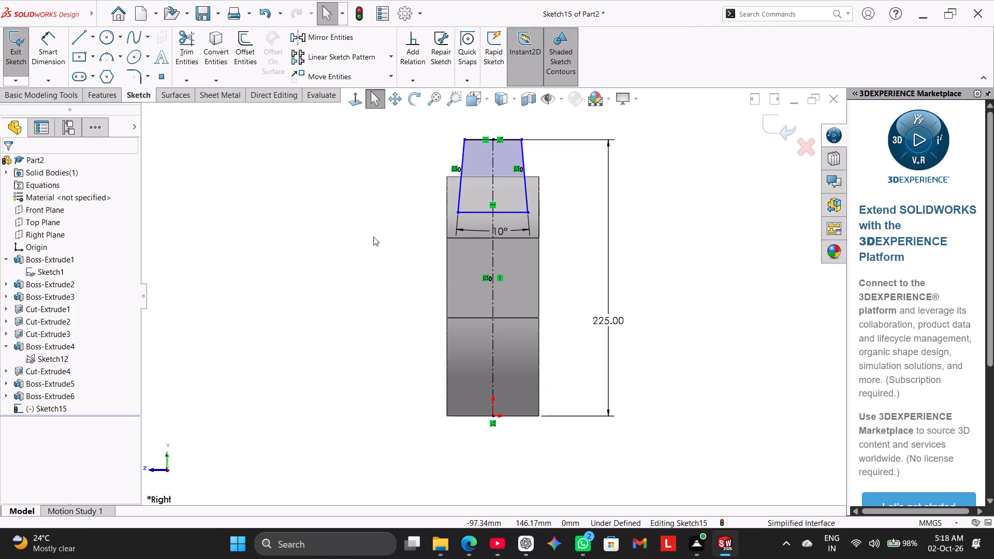
# Dimension the length of the profile's top line as 20 mm.
pyautogui.click(50, 41)
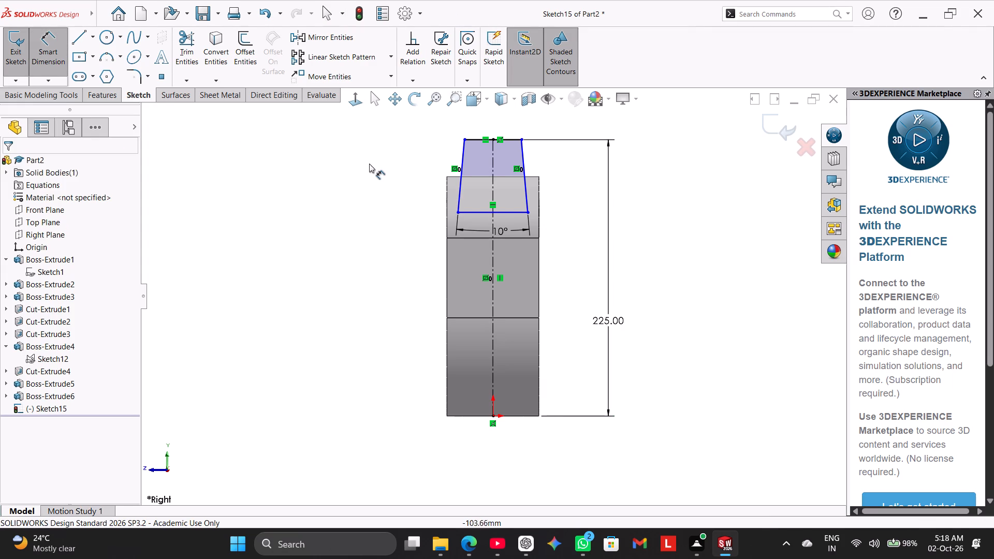
pyautogui.click(471, 139)
pyautogui.click(478, 120)
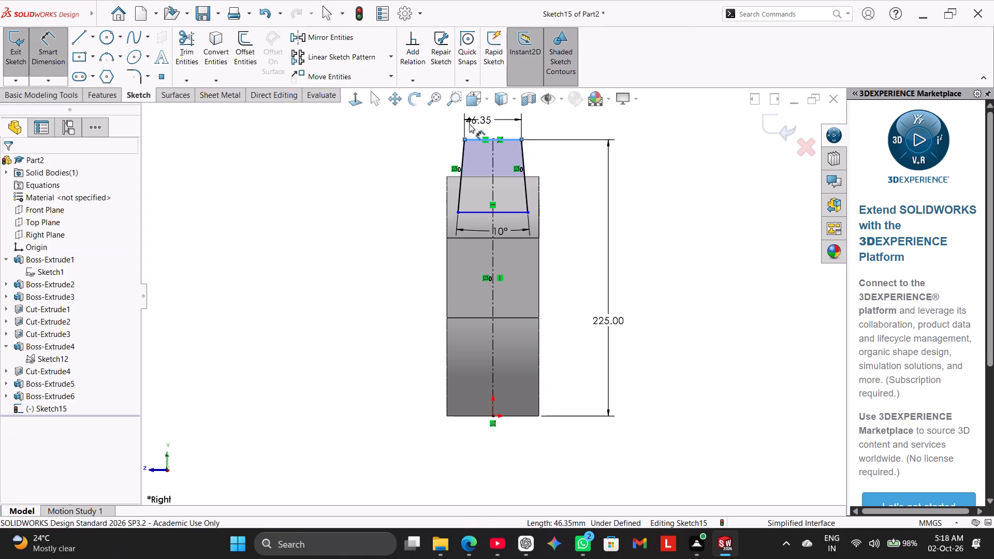
pyautogui.write('20')
pyautogui.press('Return')
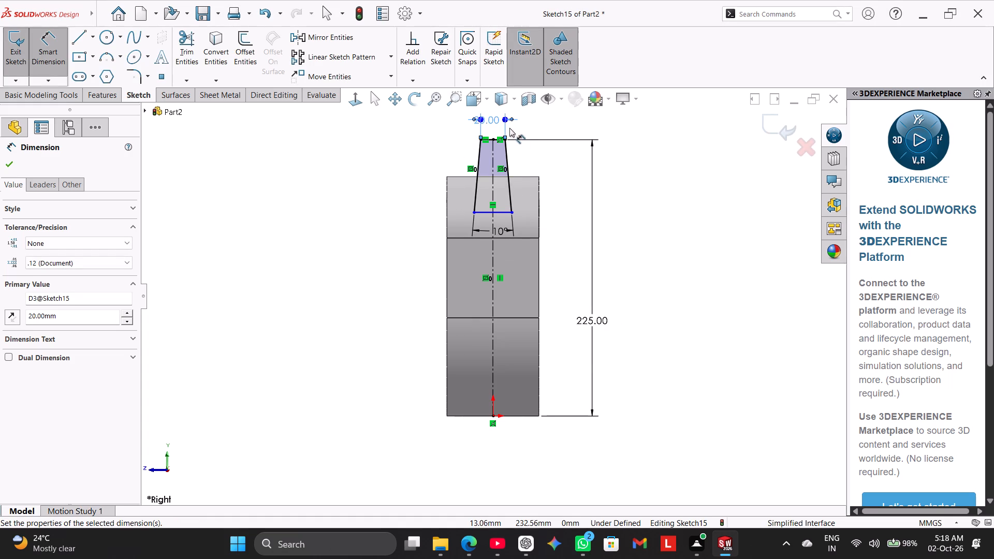
# Change the length dimension of the profile's top line to 40 mm.
pyautogui.scroll(-3, 509, 128)
pyautogui.doubleClick(470, 143)
pyautogui.click(470, 143)
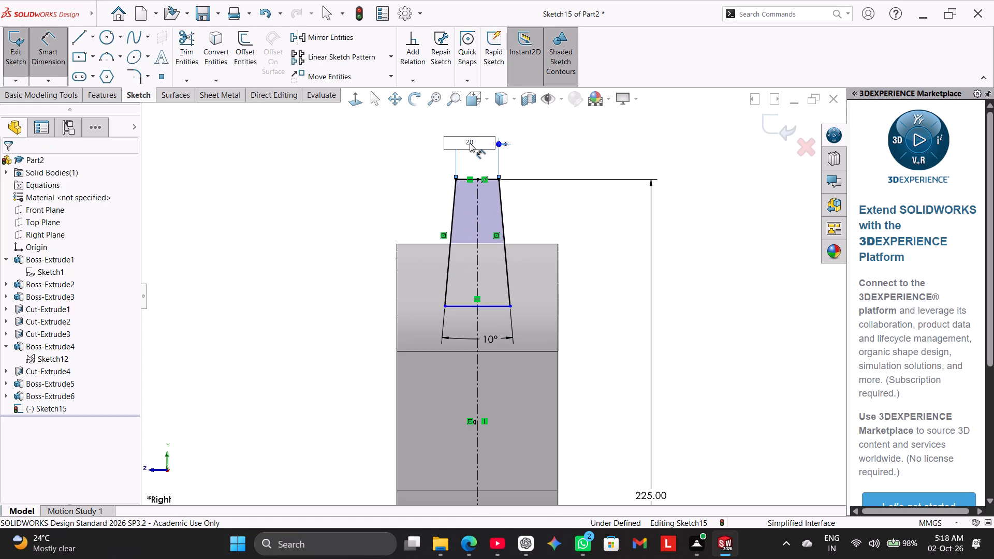
pyautogui.write('40')
pyautogui.press('Return')
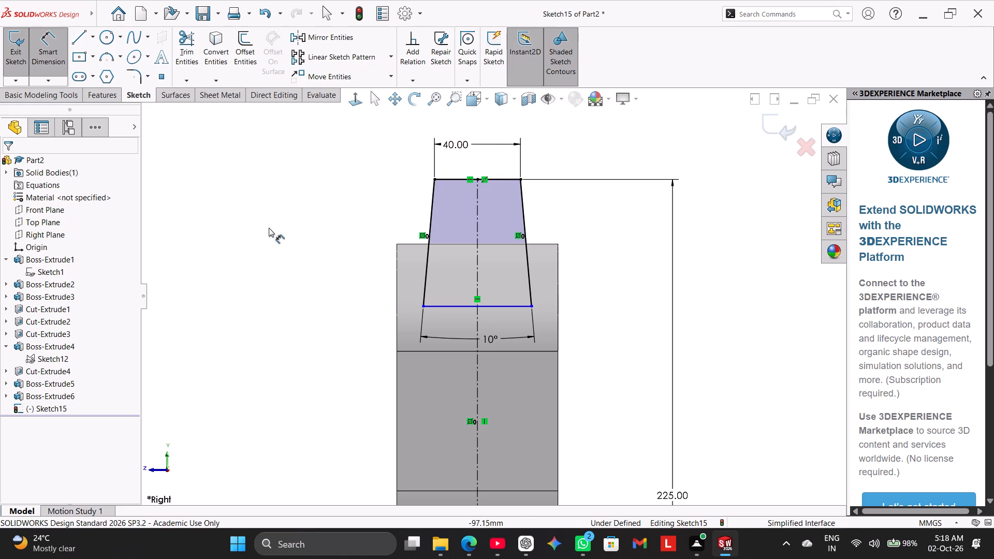
pyautogui.rightClick(269, 221)
pyautogui.click(308, 258)
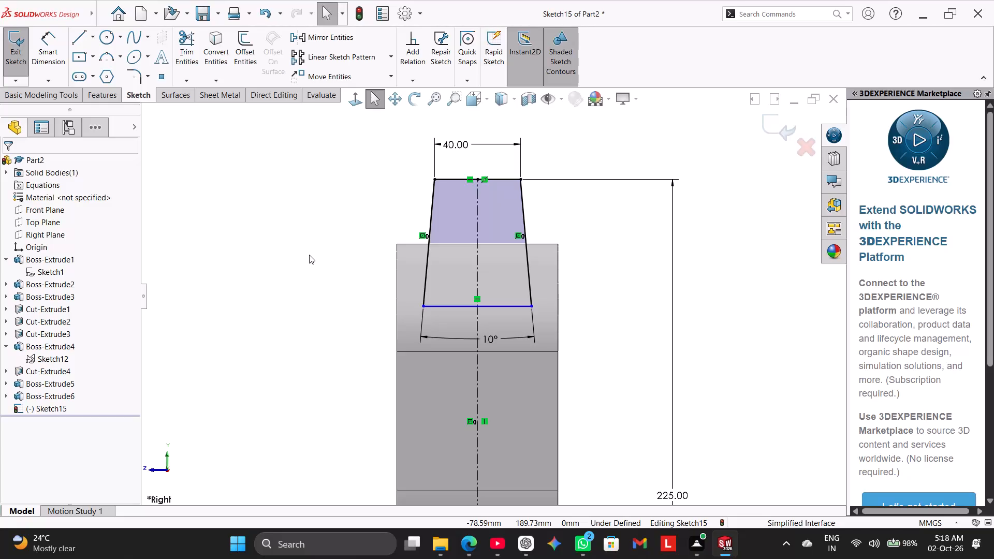
# Display hidden lines and move the profile's bottom line up inside the ring wall, about 44 mm below the top line.
pyautogui.moveTo(321, 254); pyautogui.dragTo(364, 279, button='middle')
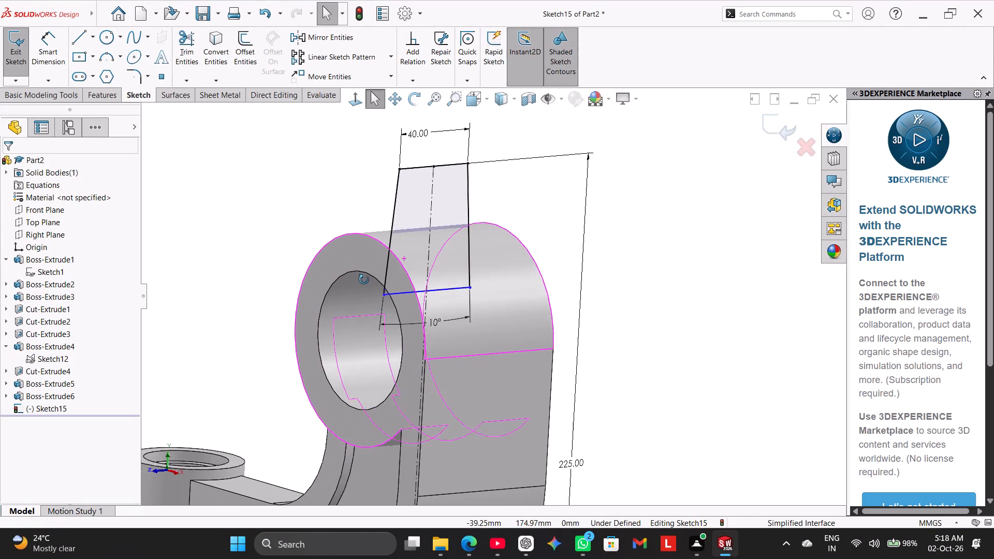
pyautogui.moveTo(364, 279); pyautogui.dragTo(389, 316, button='middle')
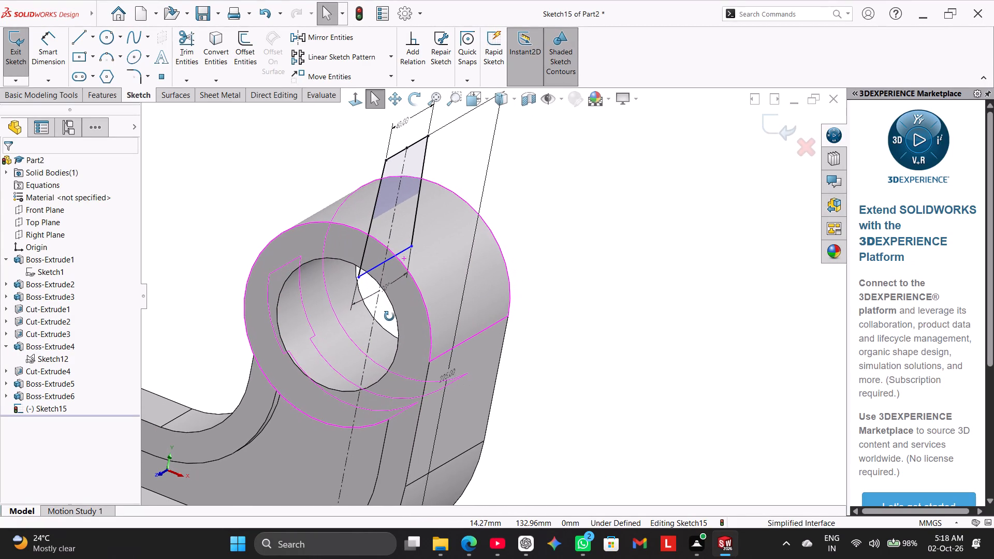
pyautogui.moveTo(389, 316); pyautogui.dragTo(338, 282, button='middle')
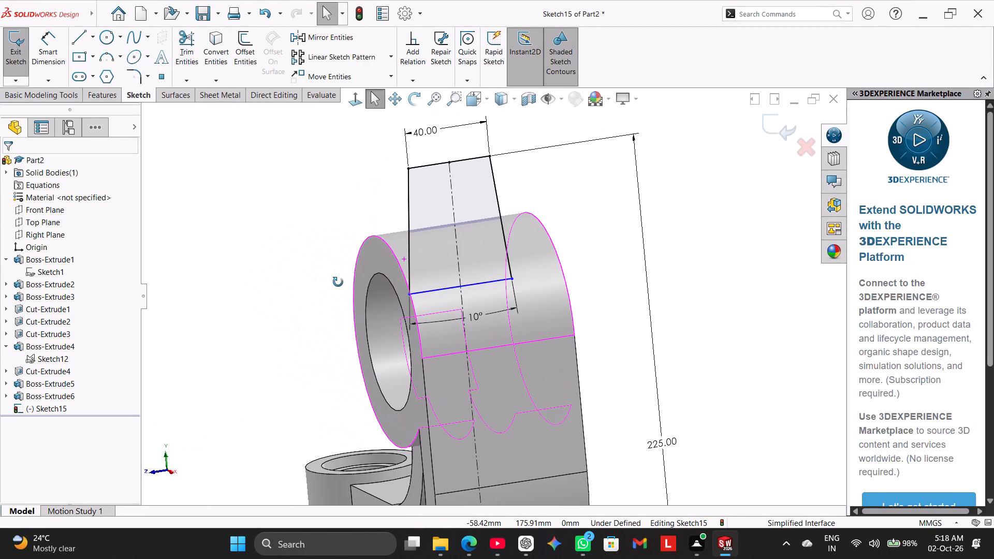
pyautogui.moveTo(338, 282); pyautogui.dragTo(360, 308, button='middle')
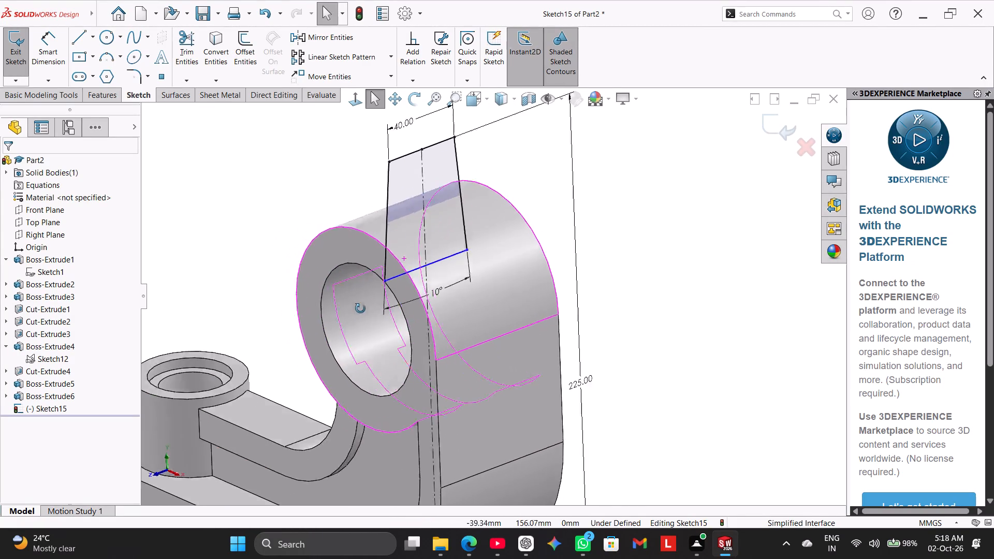
pyautogui.moveTo(360, 308); pyautogui.dragTo(326, 278, button='middle')
pyautogui.click(362, 107)
pyautogui.click(302, 239)
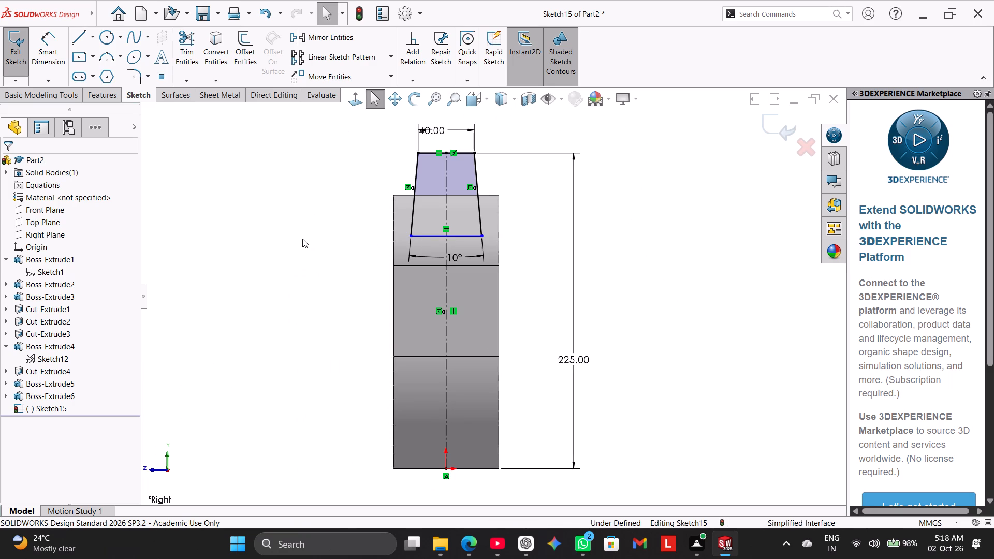
pyautogui.click(513, 103)
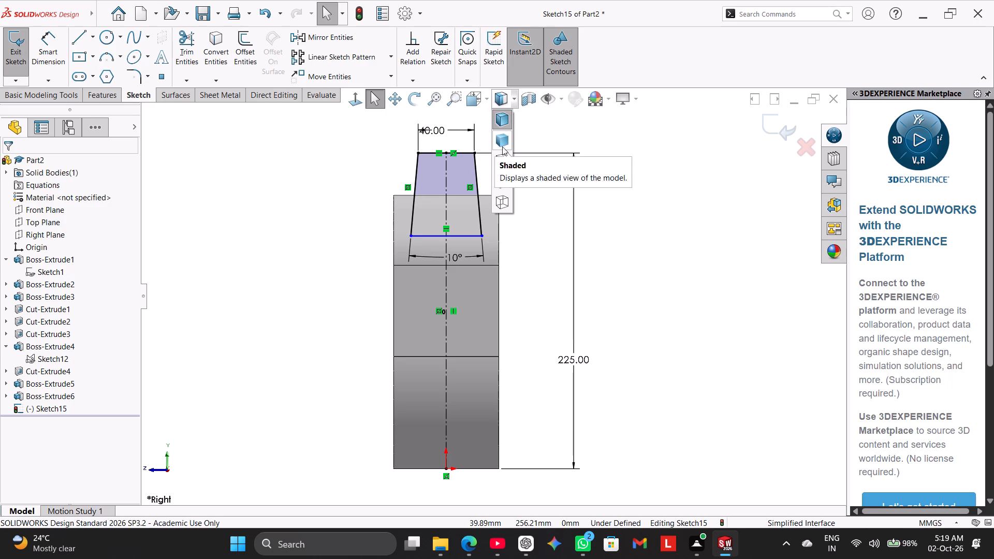
pyautogui.click(501, 179)
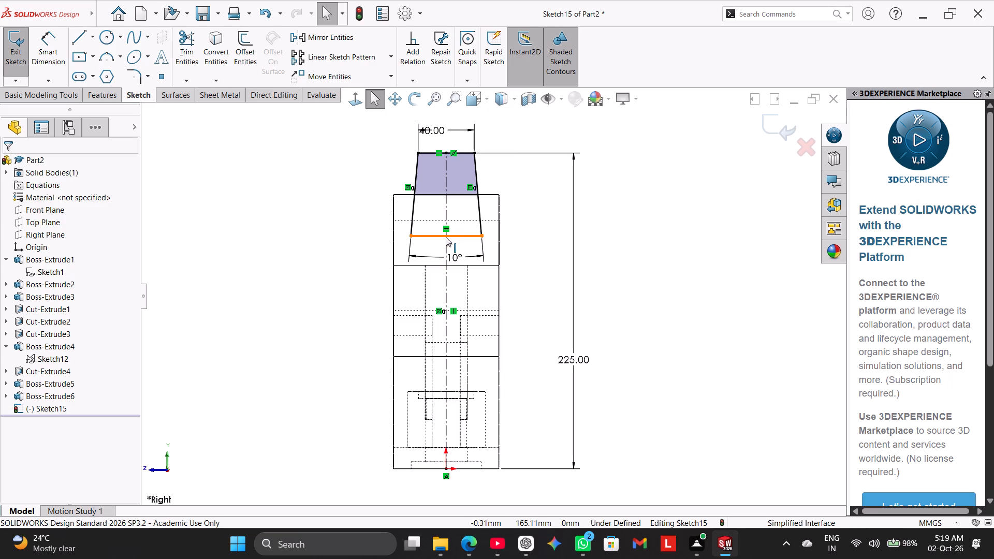
pyautogui.moveTo(447, 237); pyautogui.dragTo(449, 215)
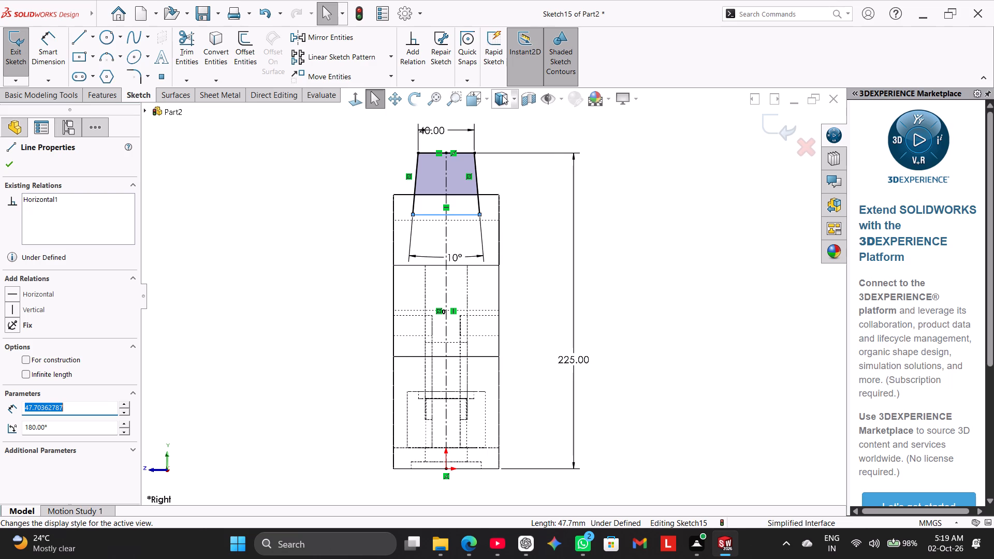
# Check the profile against the ring, restore the Shaded With Edges display and face the sketch plane squarely.
pyautogui.click(516, 99)
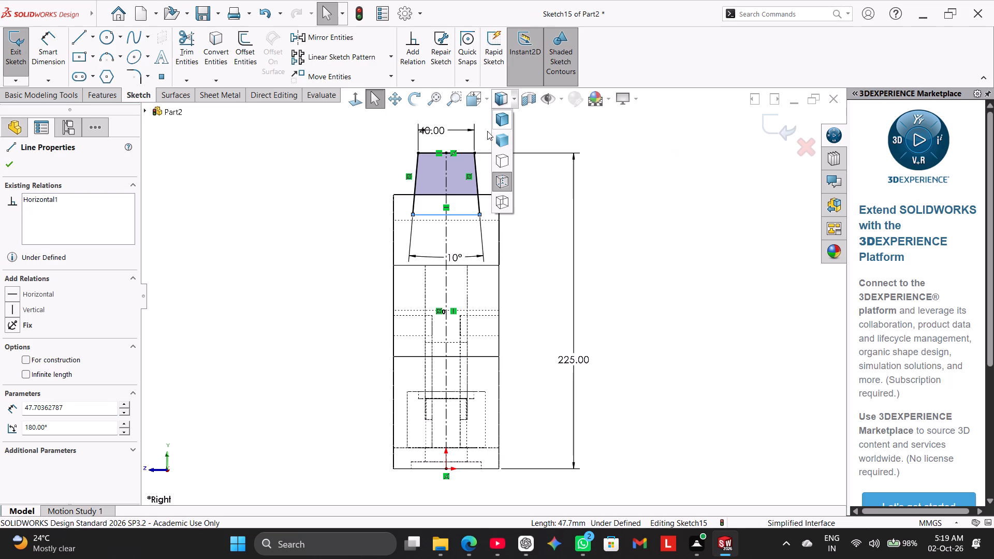
pyautogui.moveTo(309, 189); pyautogui.dragTo(320, 189, button='middle')
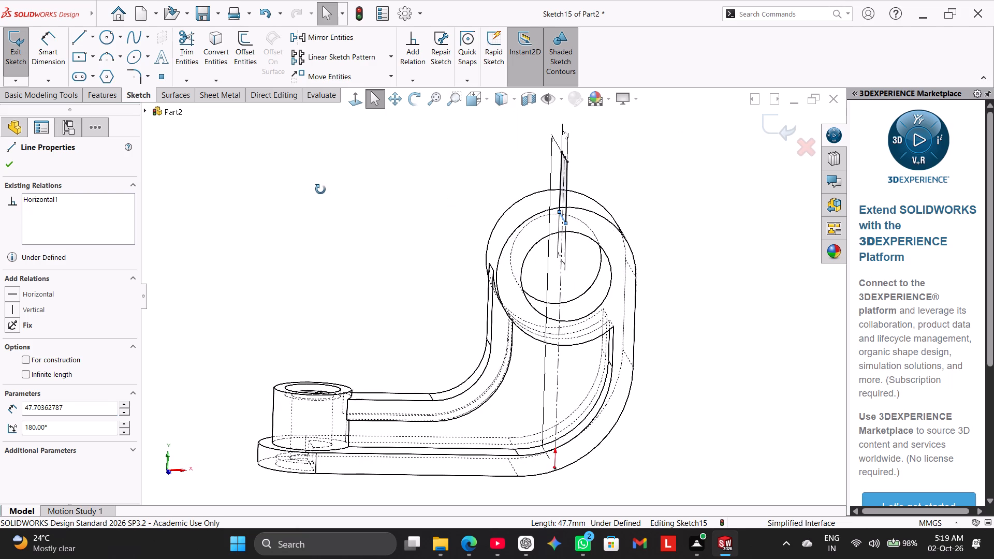
pyautogui.moveTo(320, 189); pyautogui.dragTo(257, 174, button='middle')
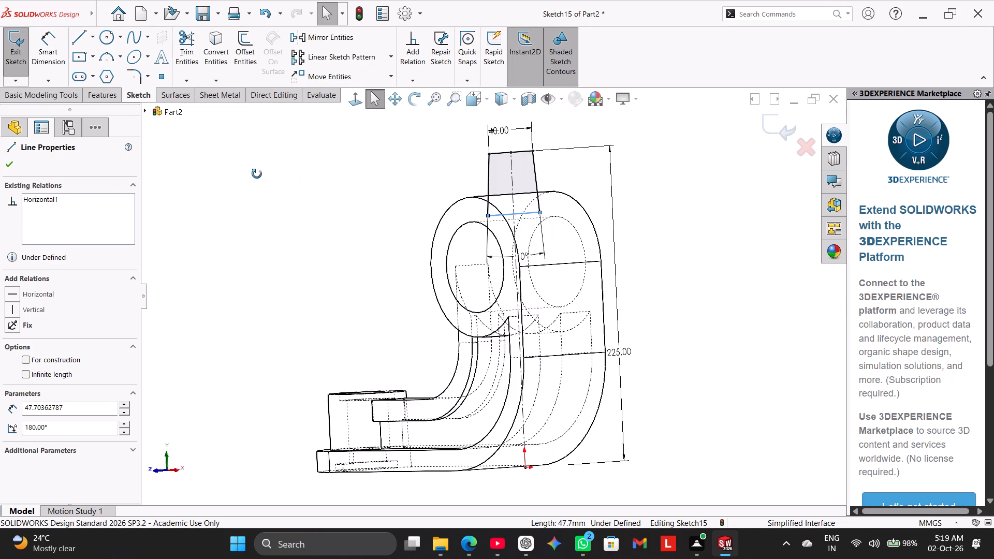
pyautogui.moveTo(257, 174); pyautogui.dragTo(250, 173, button='middle')
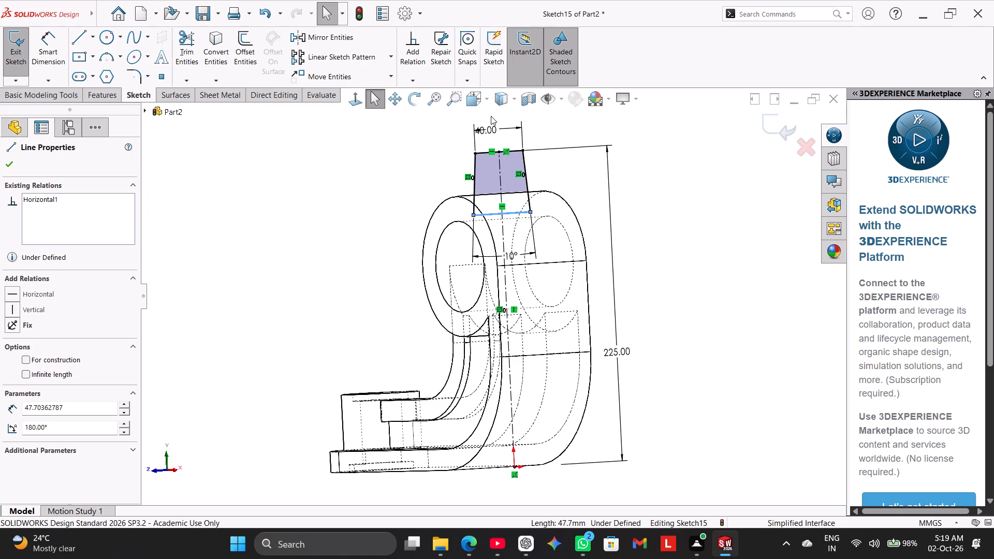
pyautogui.click(483, 101)
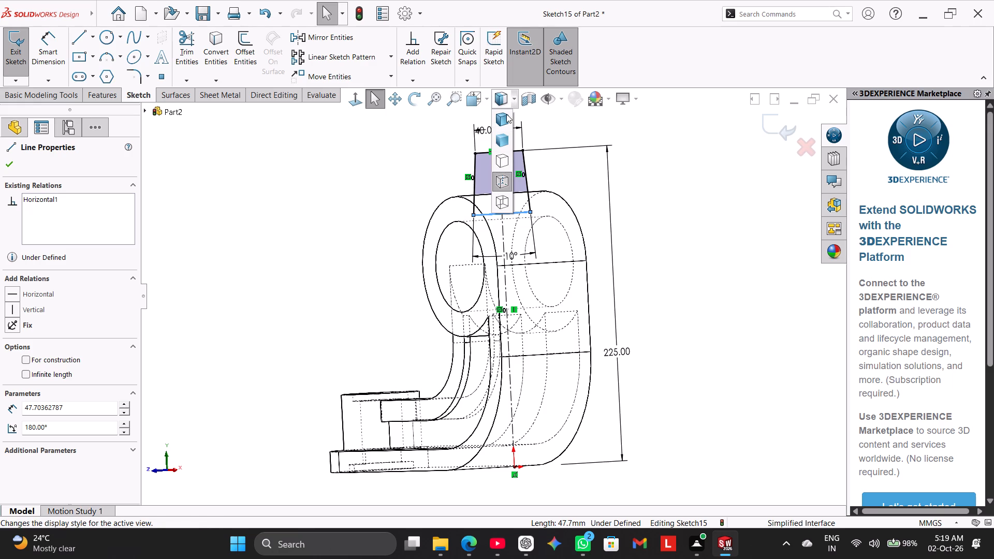
pyautogui.click(506, 115)
pyautogui.click(357, 98)
pyautogui.click(353, 188)
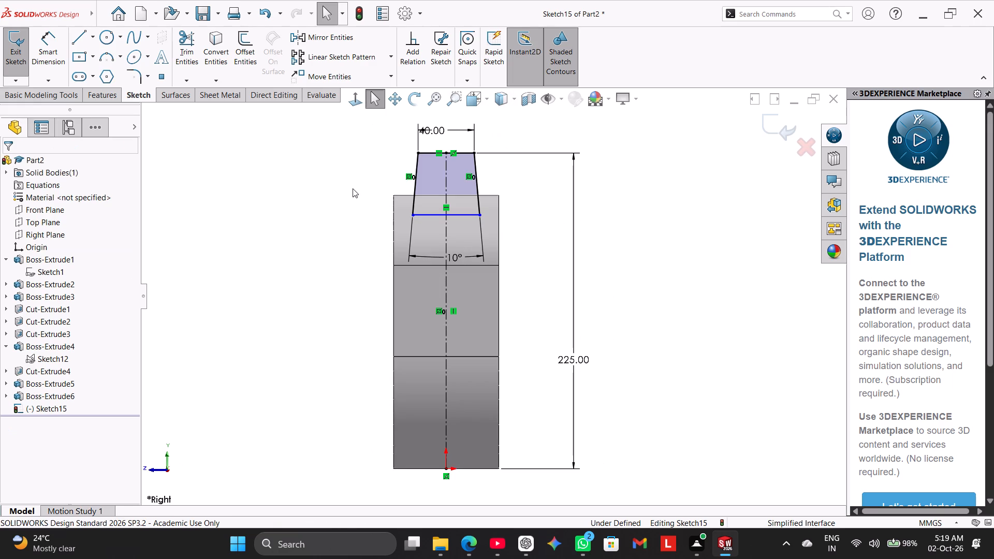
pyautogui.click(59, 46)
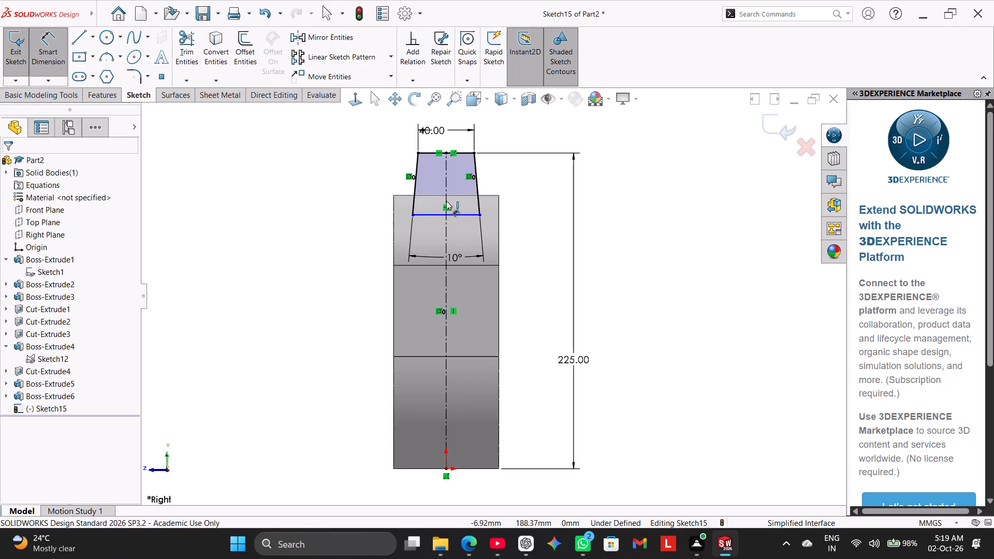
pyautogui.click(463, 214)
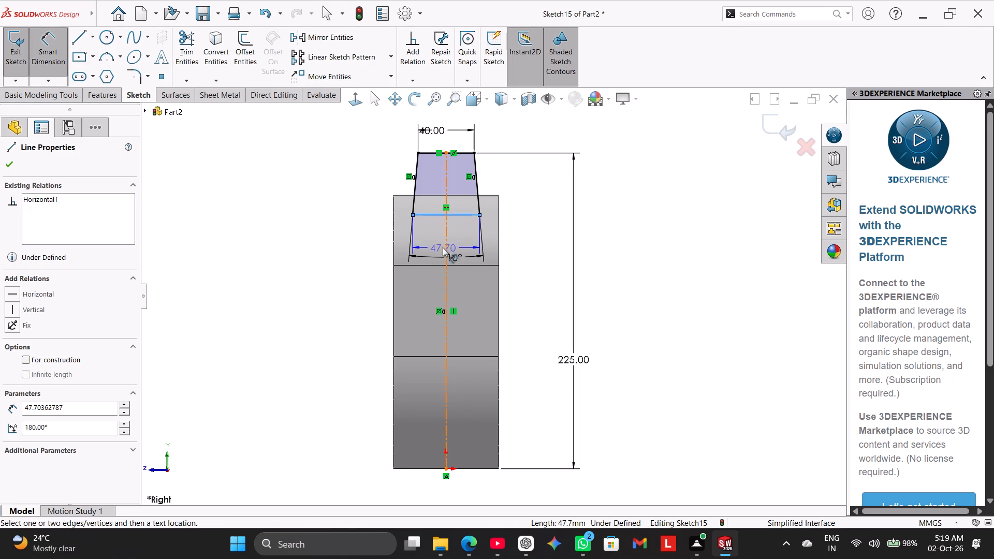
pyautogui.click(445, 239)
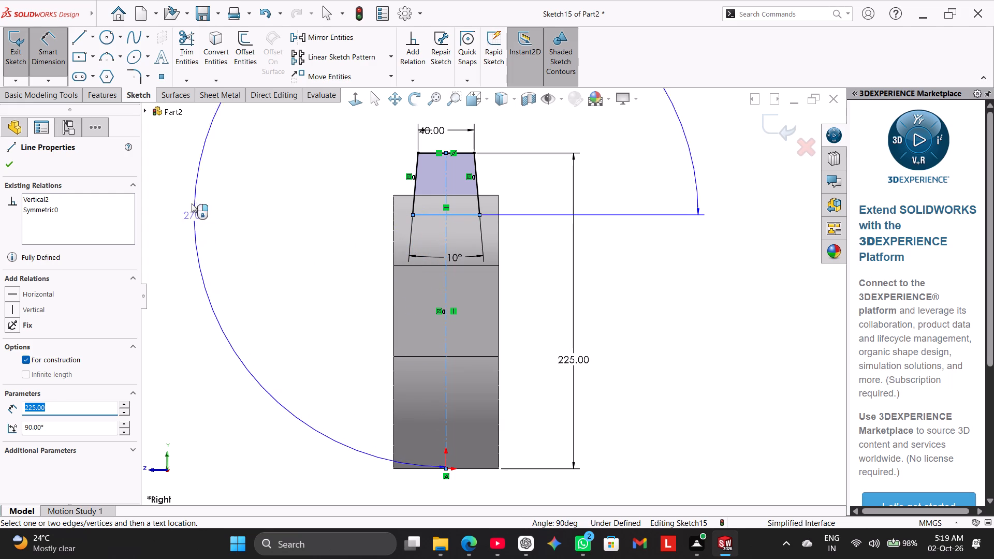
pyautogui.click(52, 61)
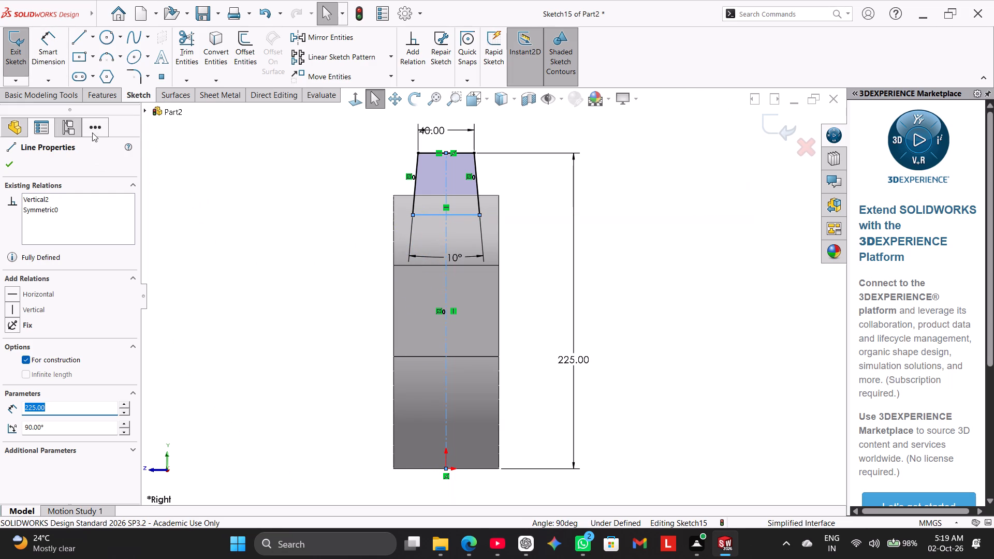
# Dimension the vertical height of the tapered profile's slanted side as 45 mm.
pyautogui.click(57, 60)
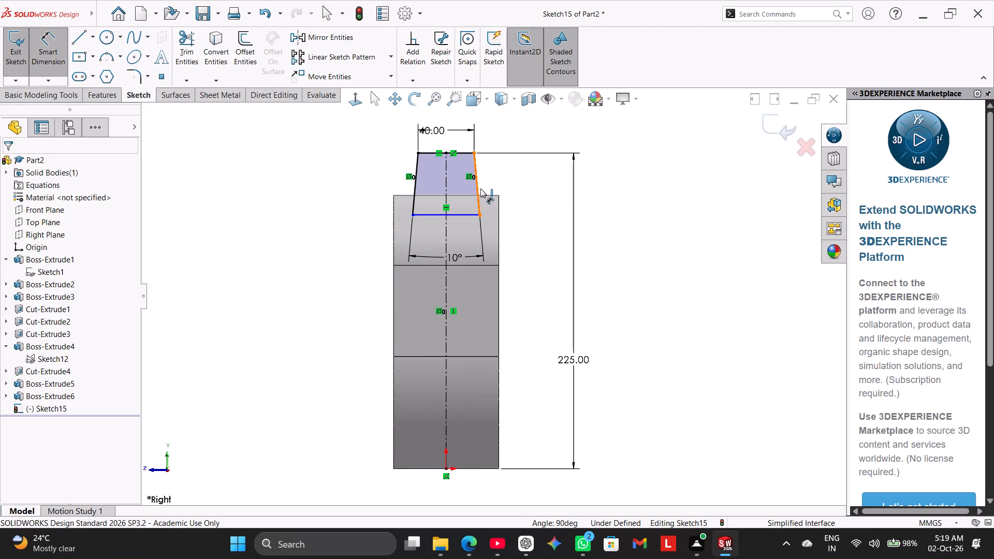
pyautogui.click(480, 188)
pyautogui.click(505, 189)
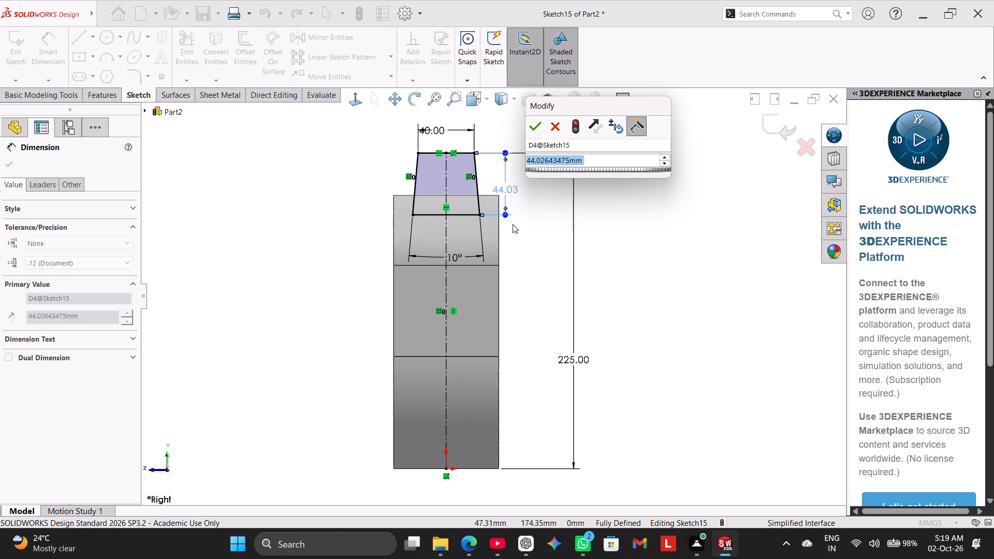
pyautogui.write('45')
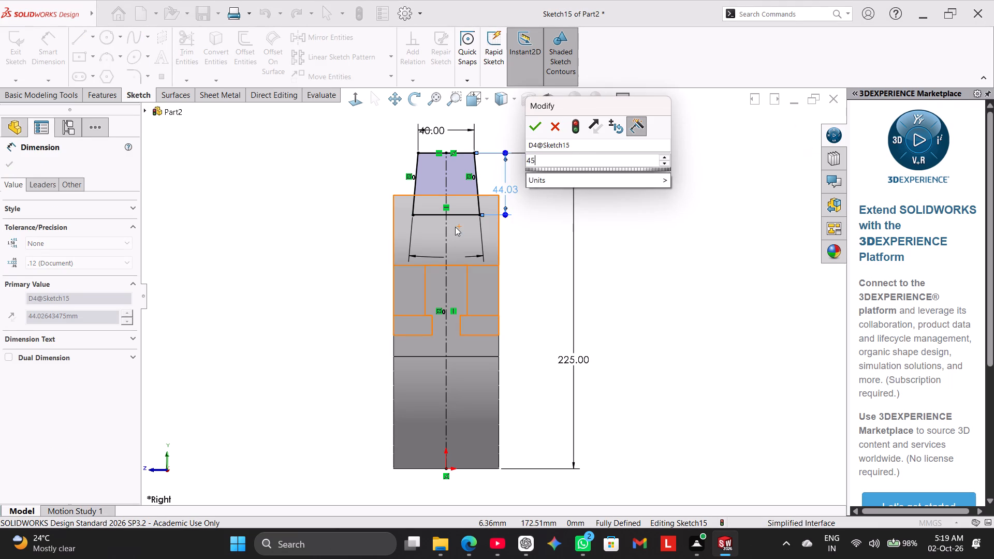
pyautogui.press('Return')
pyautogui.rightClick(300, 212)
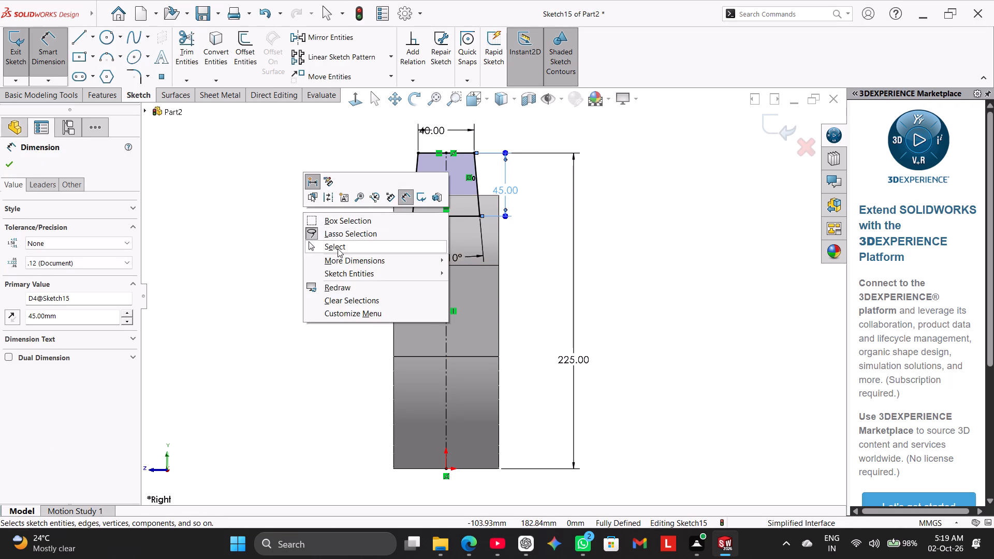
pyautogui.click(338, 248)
# Extrude the tapered profile at the ring's top as a 70 mm mid-plane boss merged with the body.
pyautogui.moveTo(323, 238); pyautogui.dragTo(373, 277, button='middle')
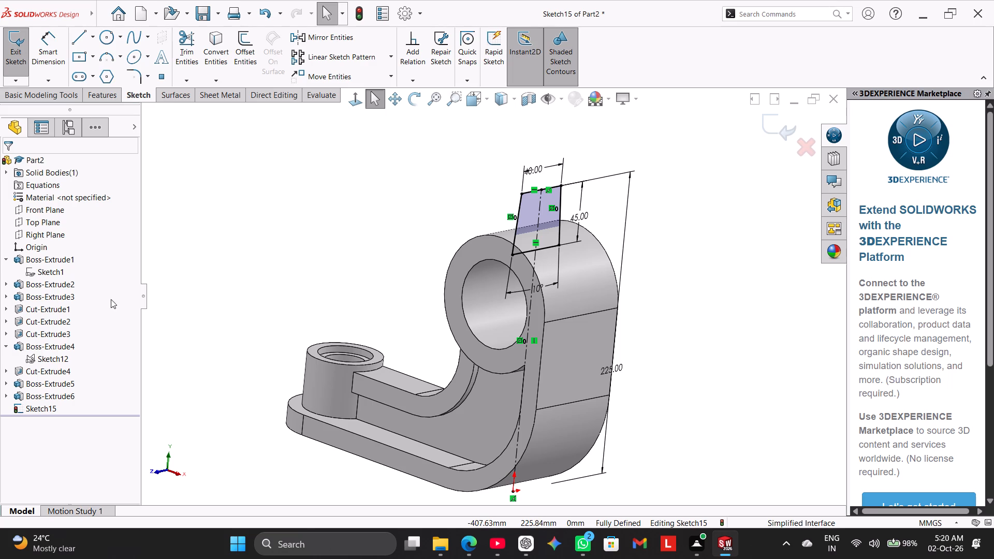
pyautogui.click(107, 97)
pyautogui.click(31, 52)
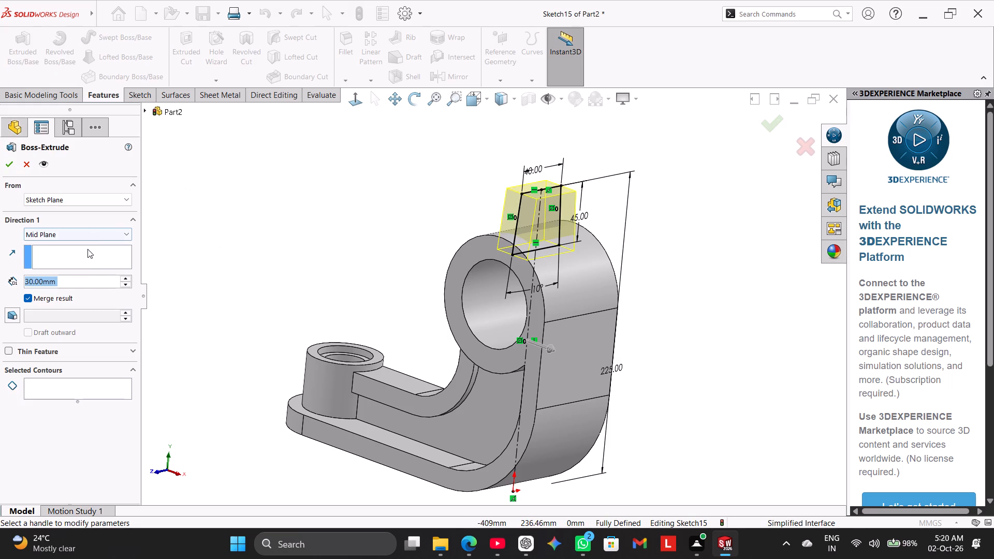
pyautogui.doubleClick(90, 282)
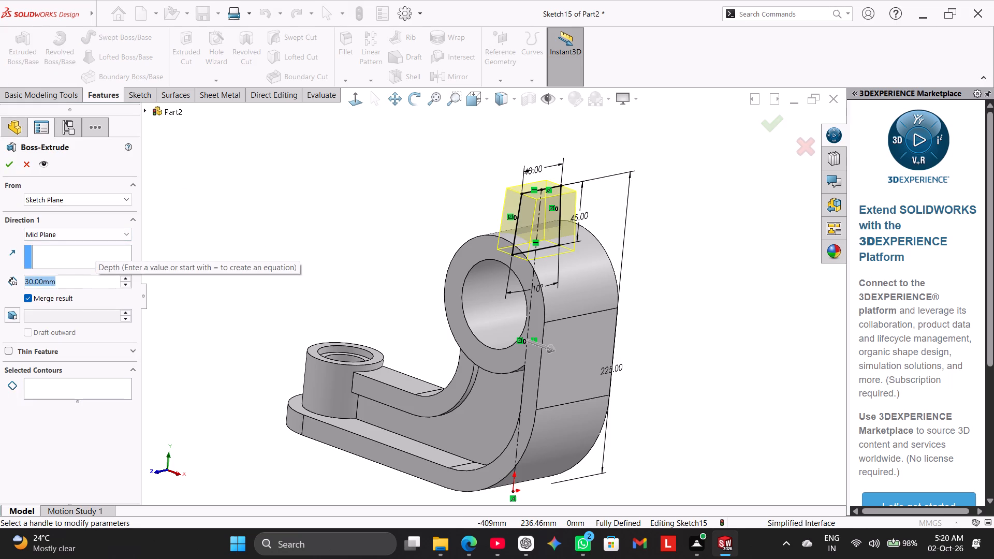
pyautogui.write('70')
pyautogui.press('Return')
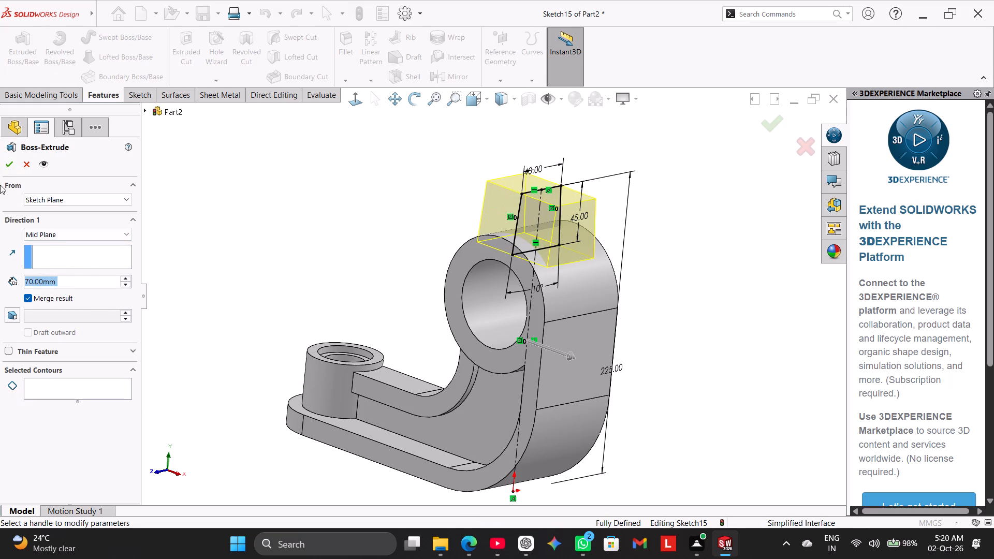
pyautogui.click(8, 166)
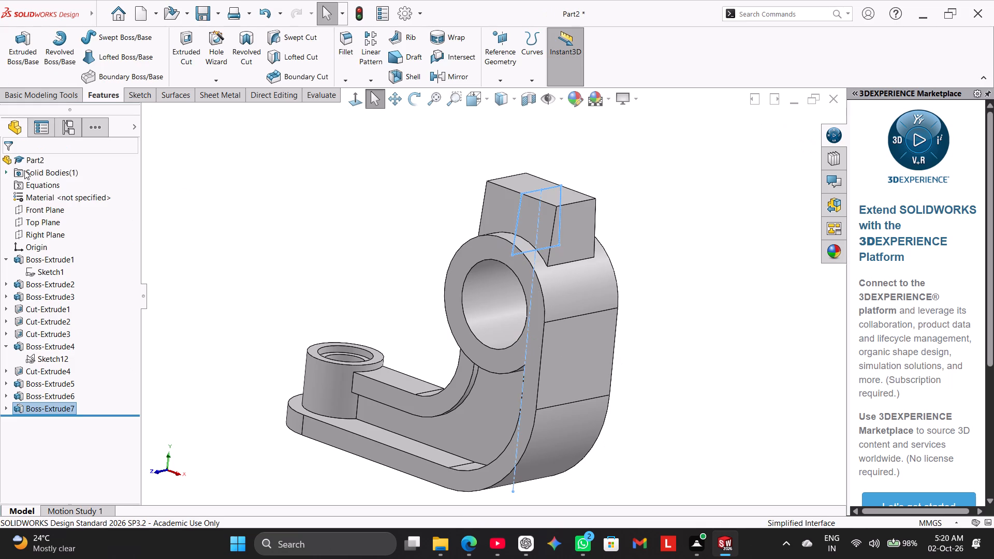
pyautogui.click(231, 226)
# Cut a 5 mm slot through the middle of the tapered block with a mid-plane Extruded Cut reusing the block's profile sketch.
pyautogui.moveTo(350, 220); pyautogui.dragTo(400, 178, button='middle')
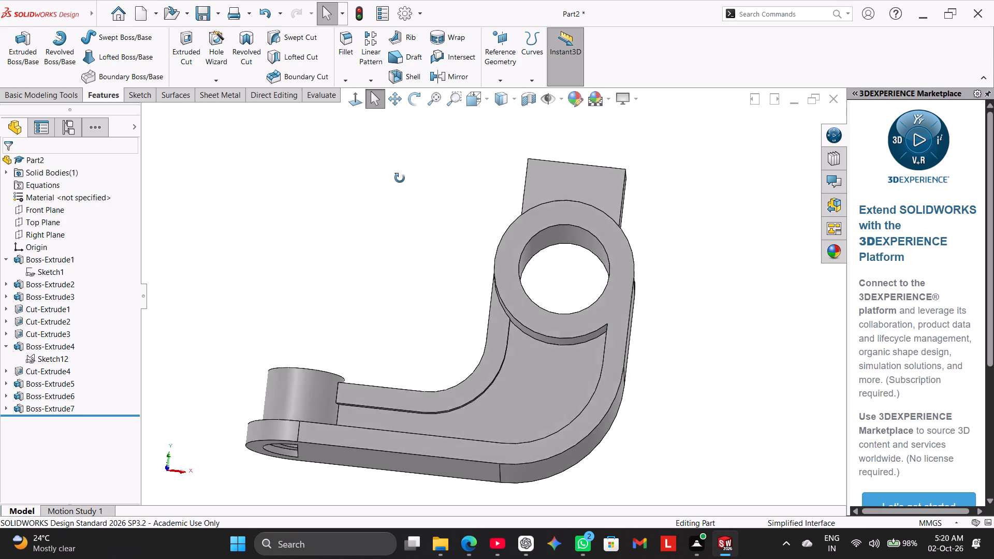
pyautogui.moveTo(400, 178); pyautogui.dragTo(359, 278, button='middle')
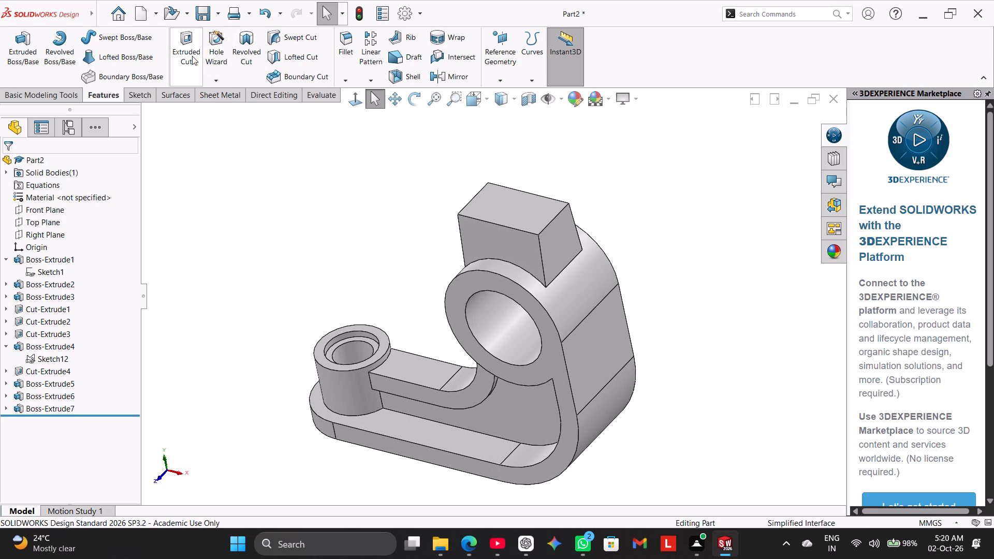
pyautogui.click(192, 56)
pyautogui.click(142, 110)
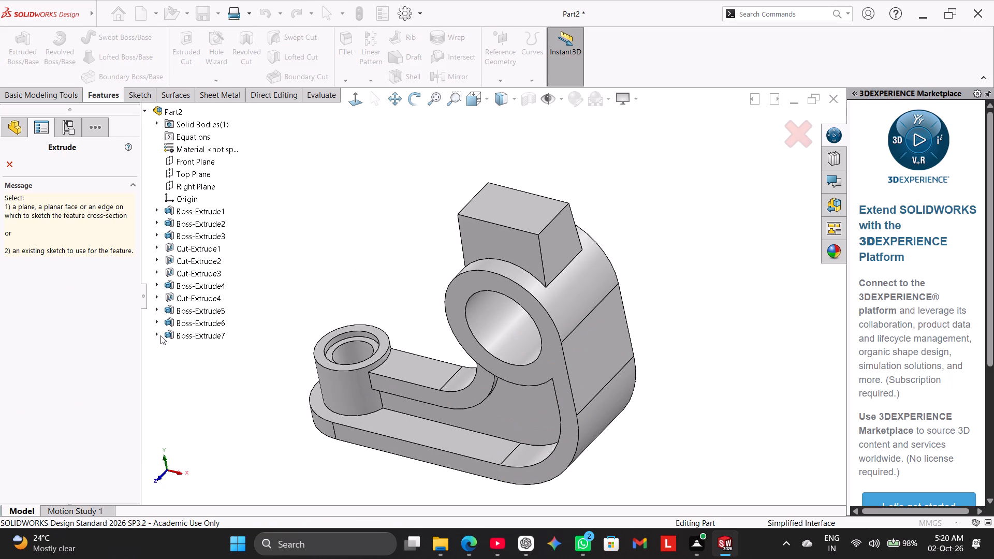
pyautogui.click(159, 335)
pyautogui.click(179, 342)
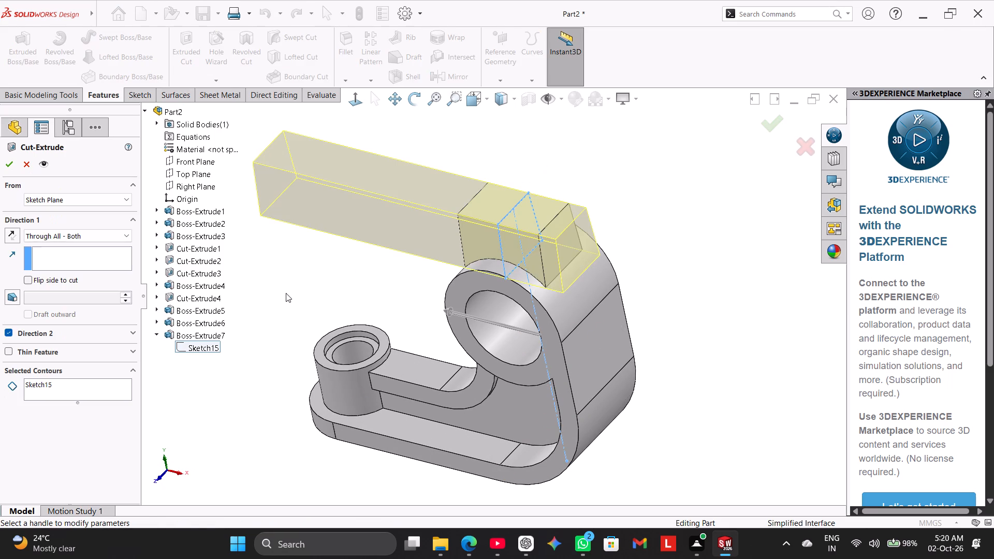
pyautogui.moveTo(296, 291); pyautogui.dragTo(312, 293, button='middle')
pyautogui.click(105, 234)
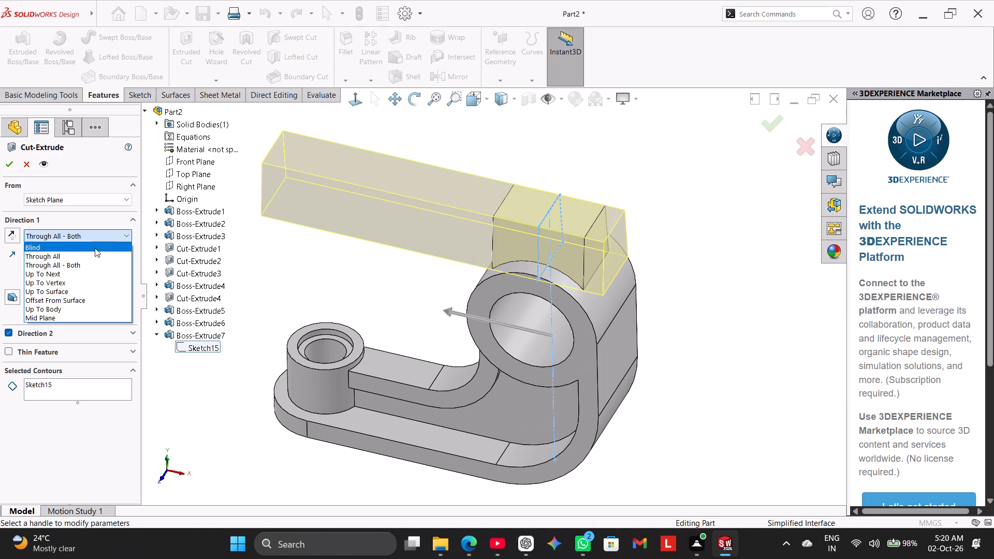
pyautogui.click(95, 248)
pyautogui.click(96, 236)
pyautogui.click(104, 316)
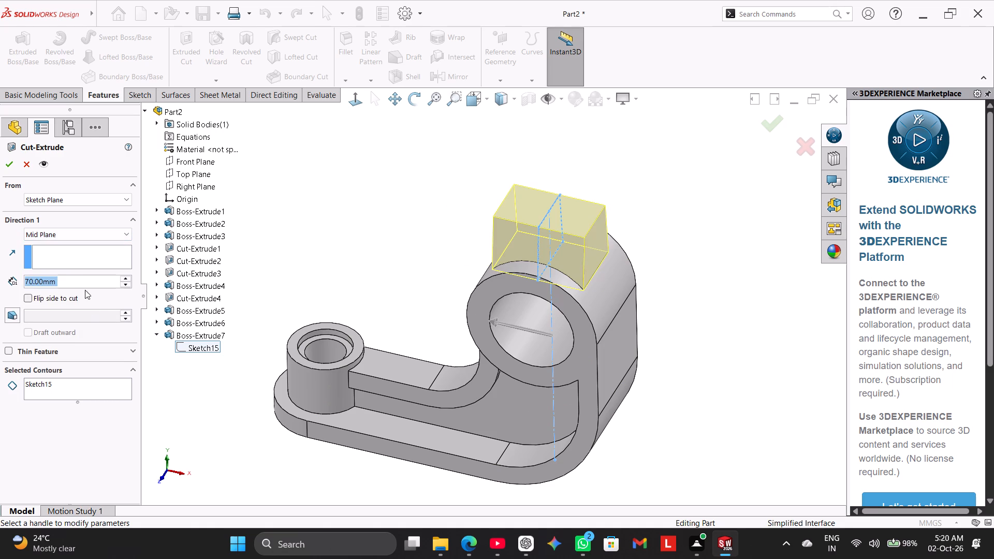
pyautogui.press('5')
pyautogui.press('Return')
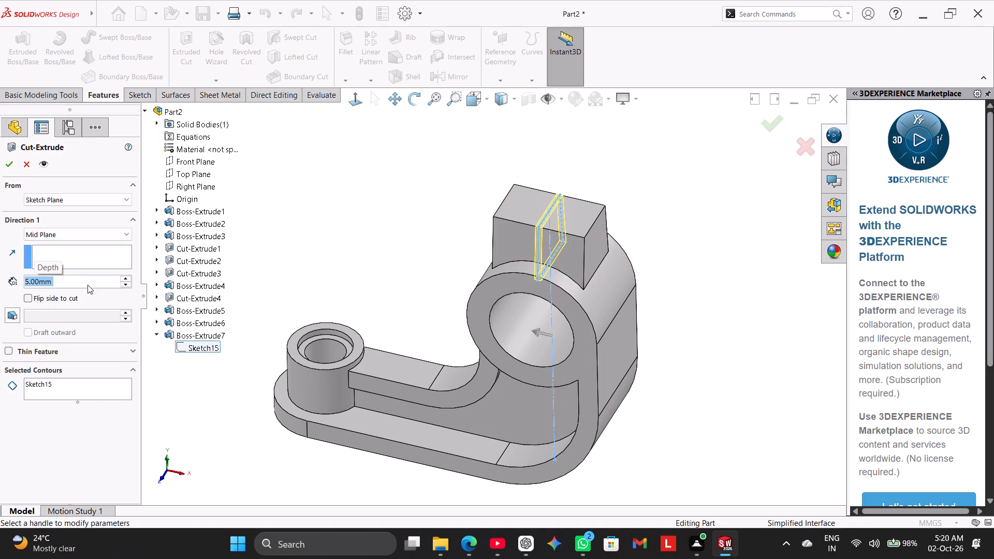
pyautogui.click(7, 167)
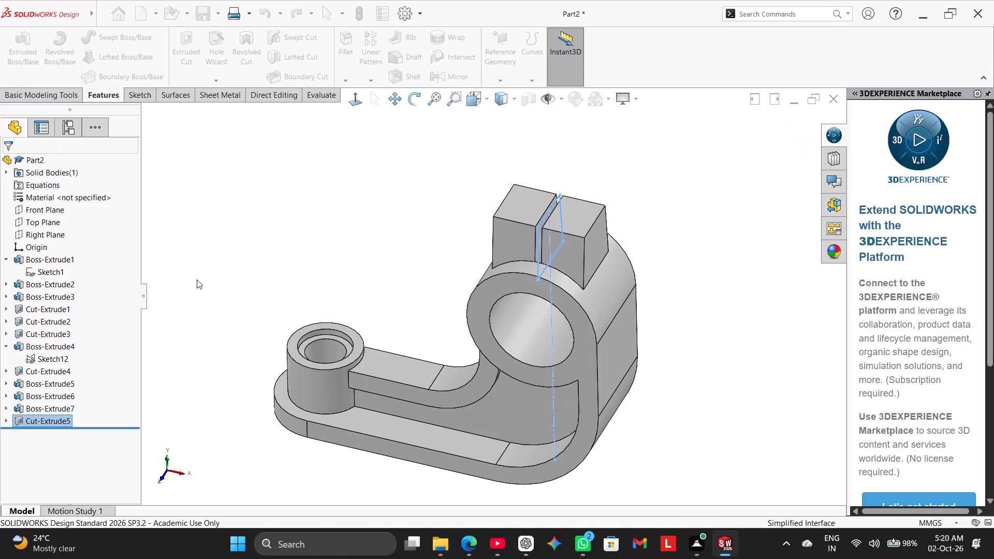
pyautogui.click(311, 286)
# Reopen the slot cut's profile sketch, display hidden lines and delete the 45 mm height dimension.
pyautogui.moveTo(332, 277); pyautogui.dragTo(389, 67, button='middle')
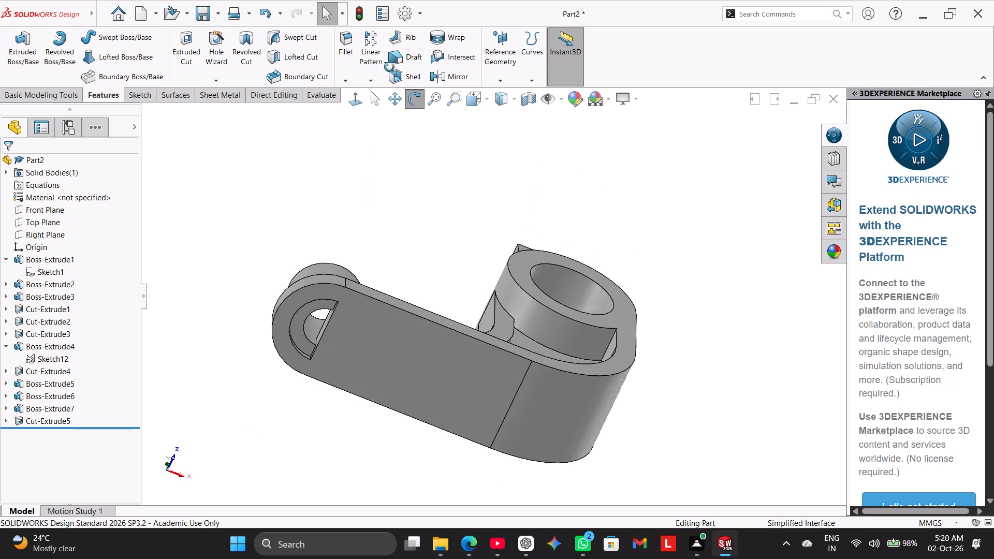
pyautogui.moveTo(389, 67); pyautogui.dragTo(354, 285, button='middle')
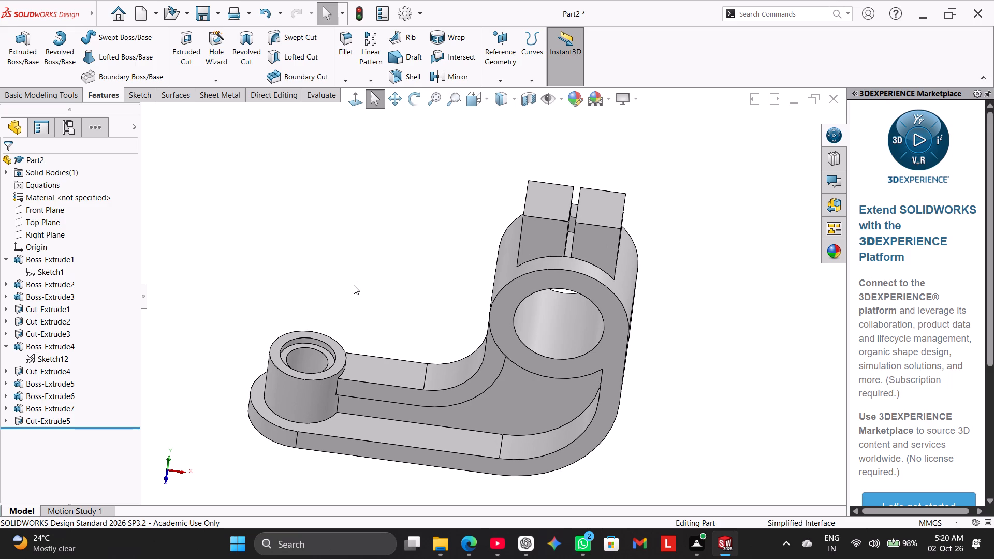
pyautogui.moveTo(354, 285); pyautogui.dragTo(349, 181, button='middle')
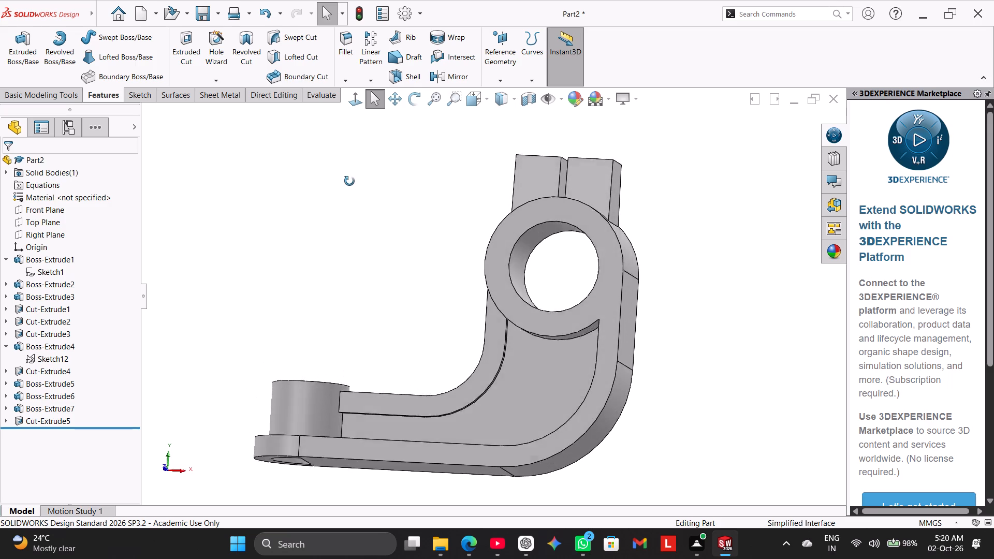
pyautogui.moveTo(349, 181); pyautogui.dragTo(281, 225, button='middle')
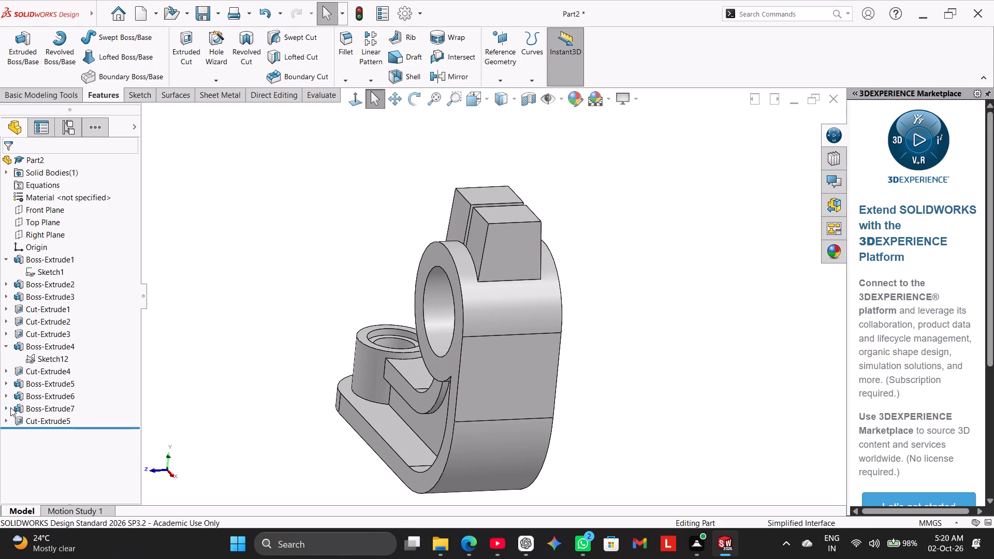
pyautogui.click(6, 420)
pyautogui.click(32, 432)
pyautogui.click(40, 398)
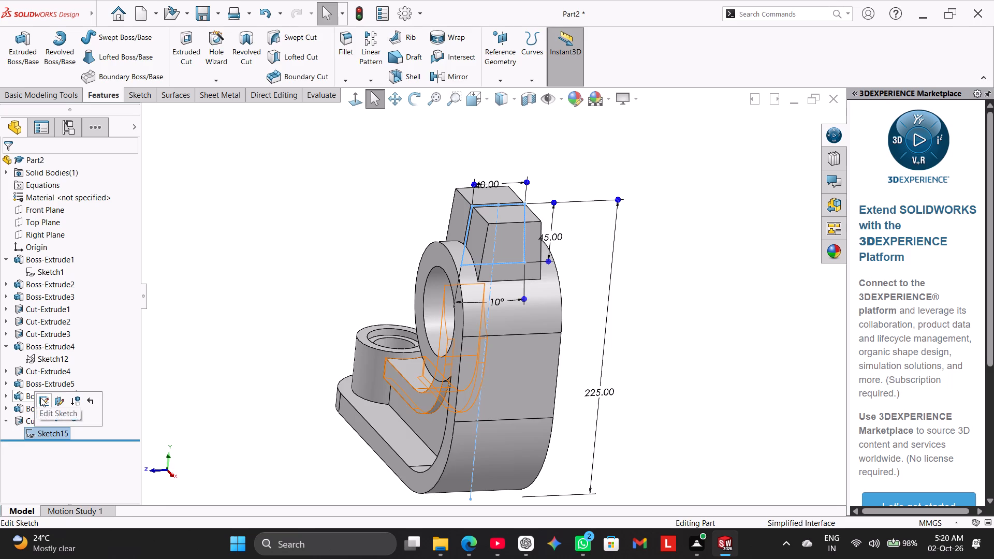
pyautogui.click(249, 289)
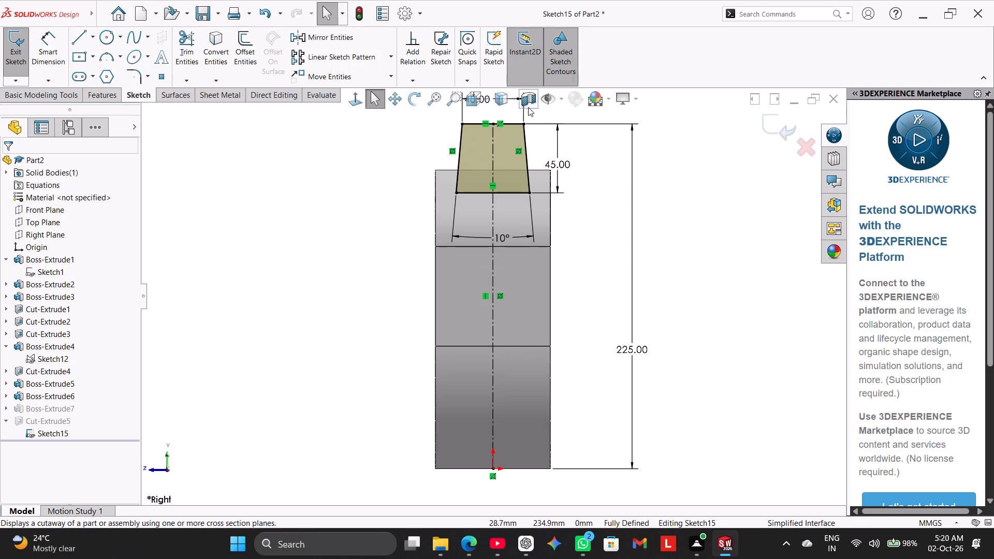
pyautogui.click(511, 104)
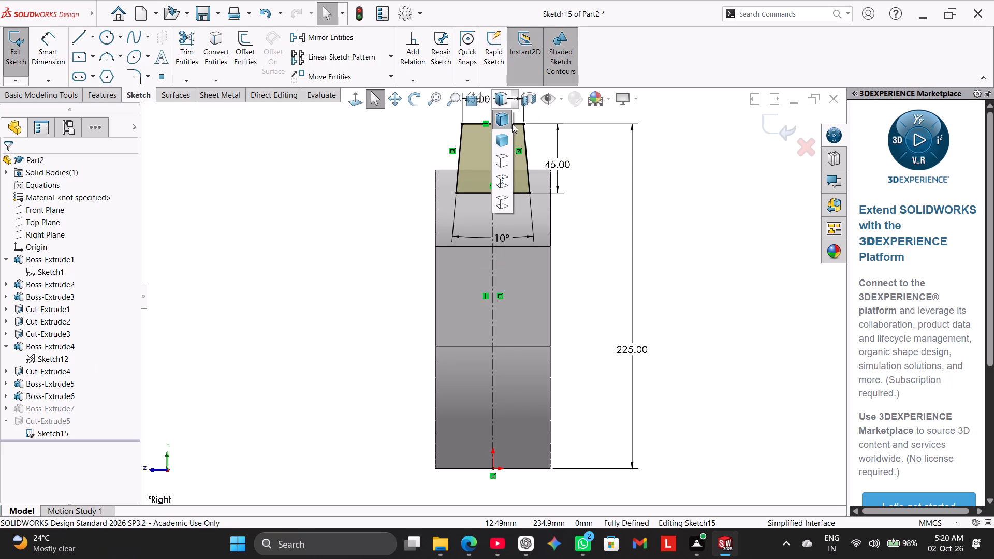
pyautogui.click(507, 180)
pyautogui.scroll(-1, 368, 217)
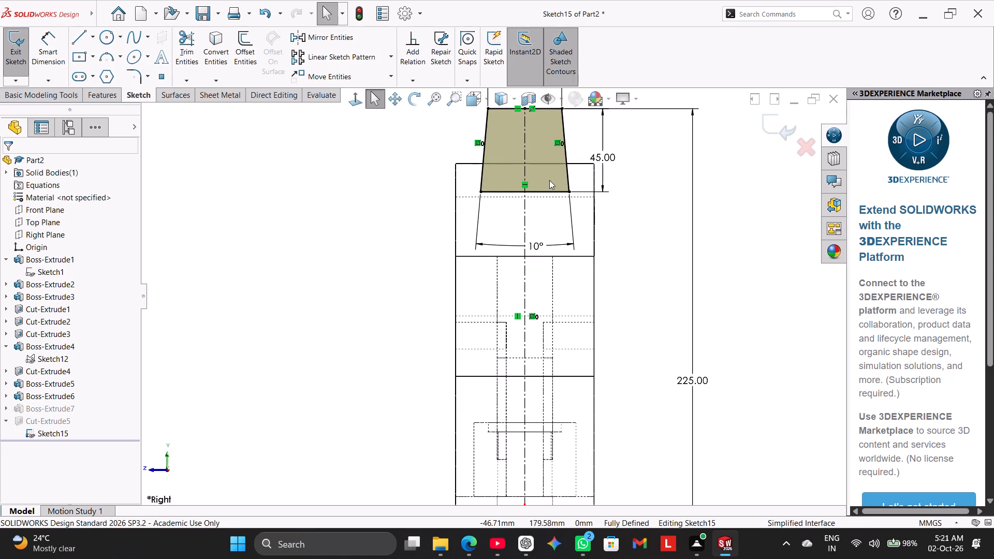
pyautogui.rightClick(607, 155)
pyautogui.click(636, 294)
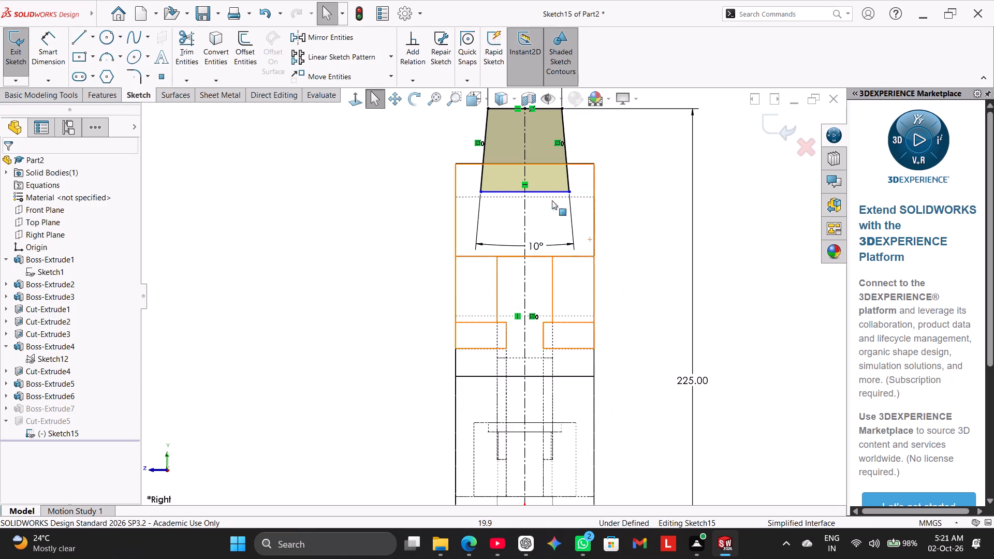
# Make the profile's bottom line collinear with the top silhouette edge of the ring's bore, and exit the sketch.
pyautogui.click(544, 194)
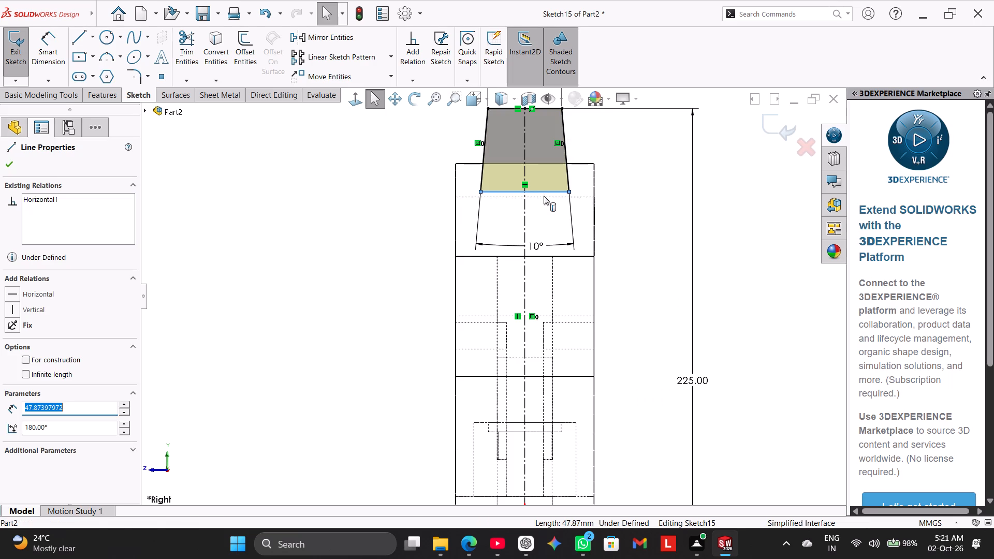
pyautogui.keyDown('ctrl'); pyautogui.click(544, 196); pyautogui.keyUp('ctrl')
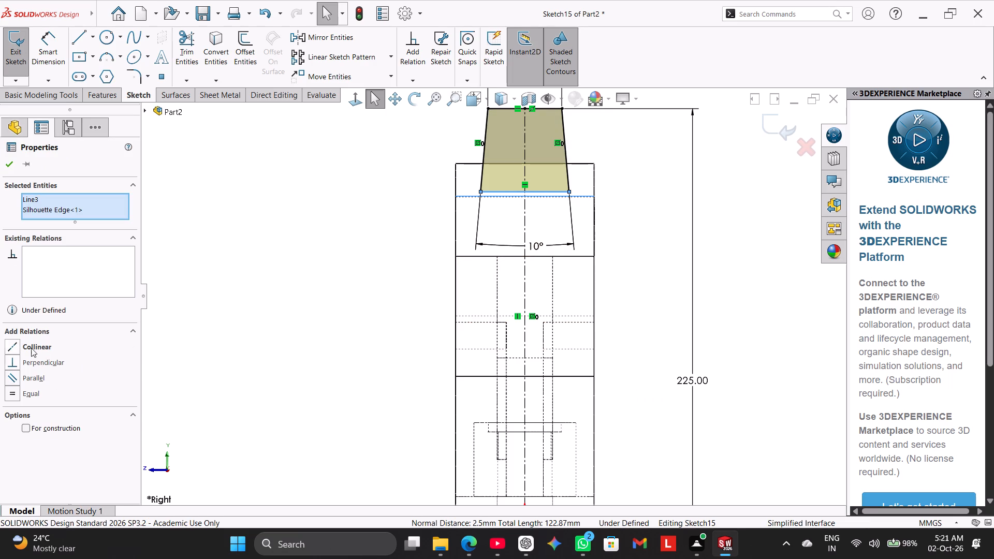
pyautogui.click(35, 340)
pyautogui.click(47, 348)
pyautogui.click(317, 278)
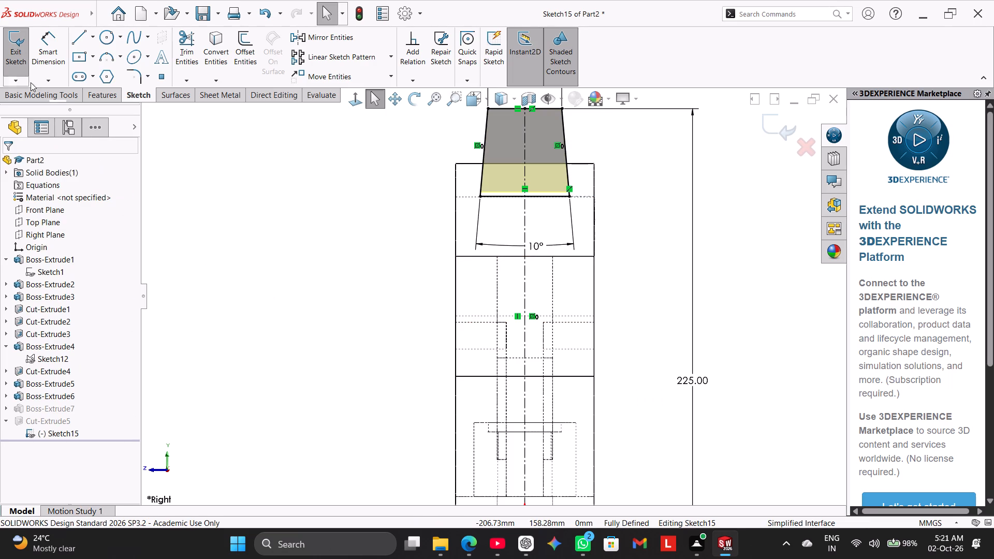
pyautogui.click(21, 67)
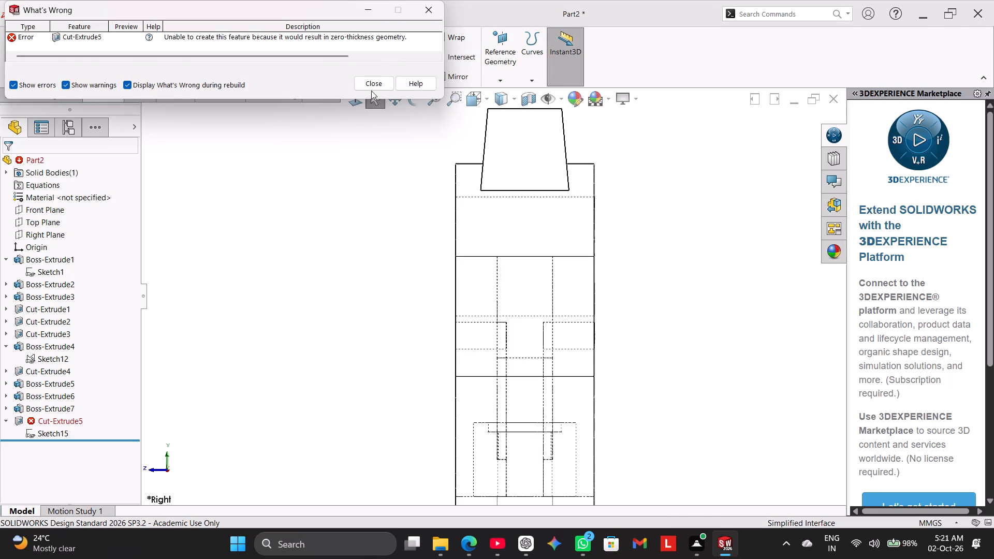
pyautogui.click(381, 83)
# Orbit to an angled view of the tapered block and restore the Shaded With Edges display.
pyautogui.click(347, 220)
pyautogui.moveTo(358, 227); pyautogui.dragTo(376, 248, button='middle')
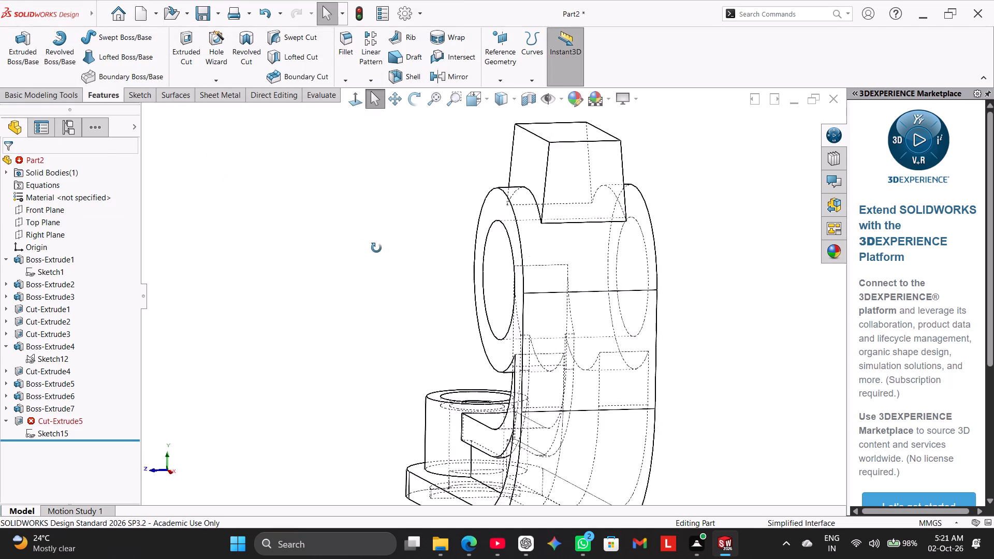
pyautogui.moveTo(376, 248); pyautogui.dragTo(380, 256, button='middle')
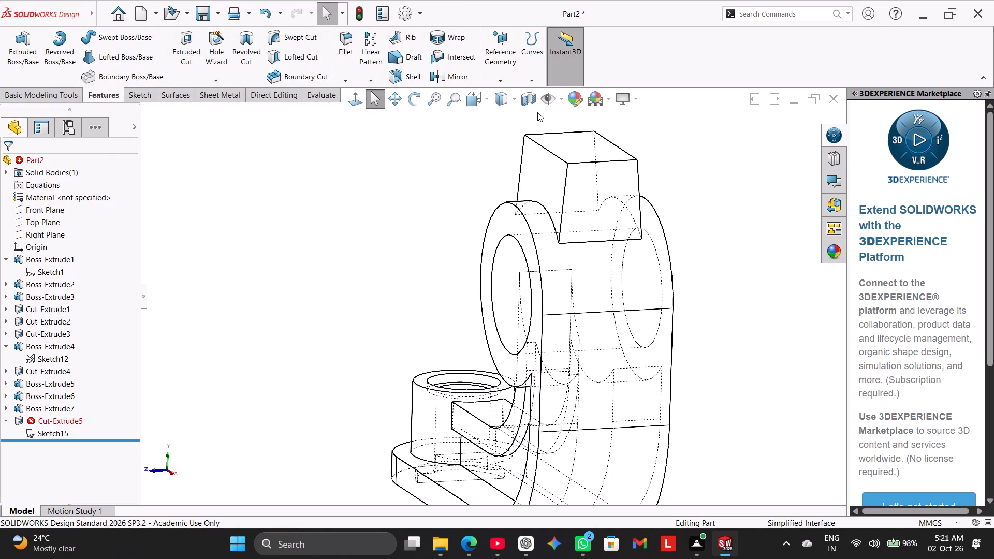
pyautogui.click(515, 99)
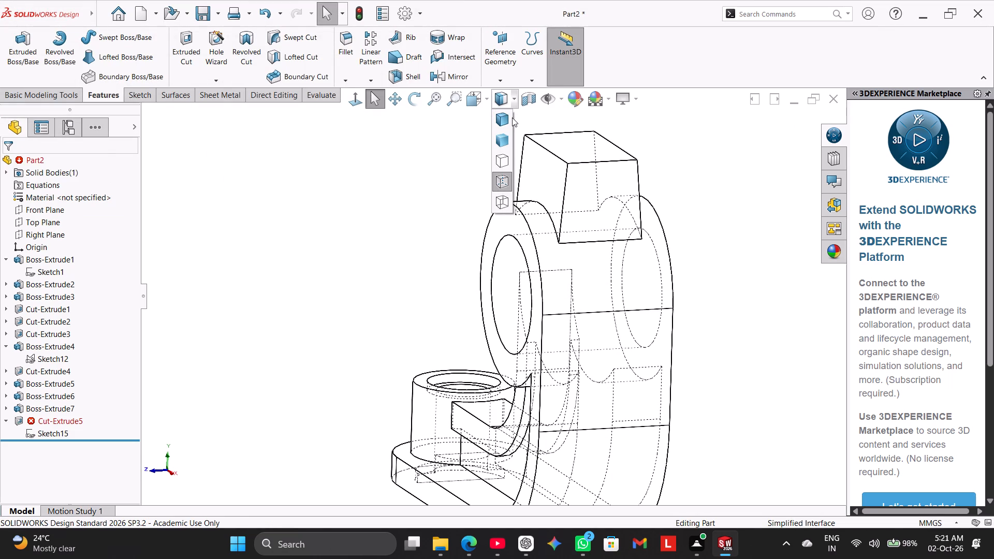
pyautogui.click(510, 117)
# Delete the slot cut feature Cut-Extrude5 from the feature tree.
pyautogui.rightClick(63, 421)
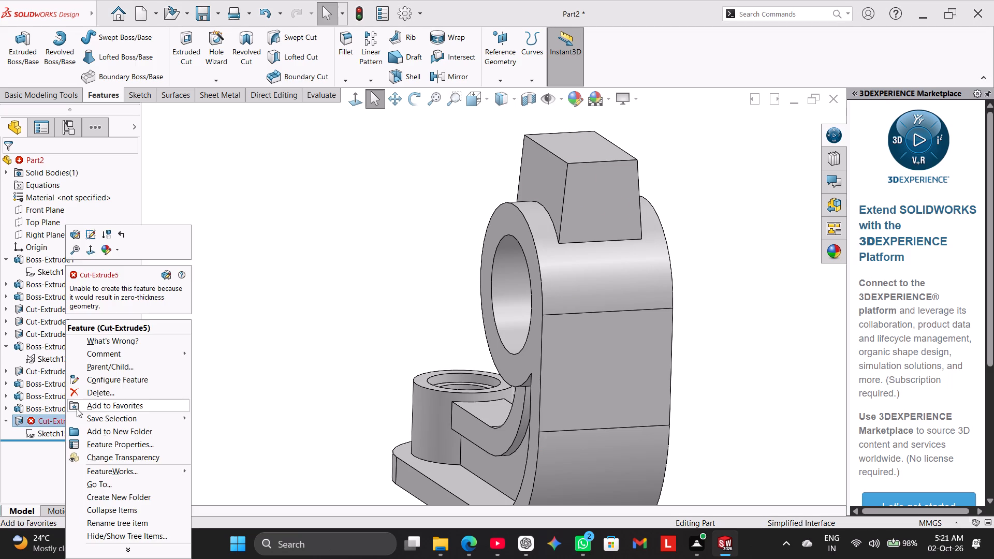
pyautogui.click(84, 389)
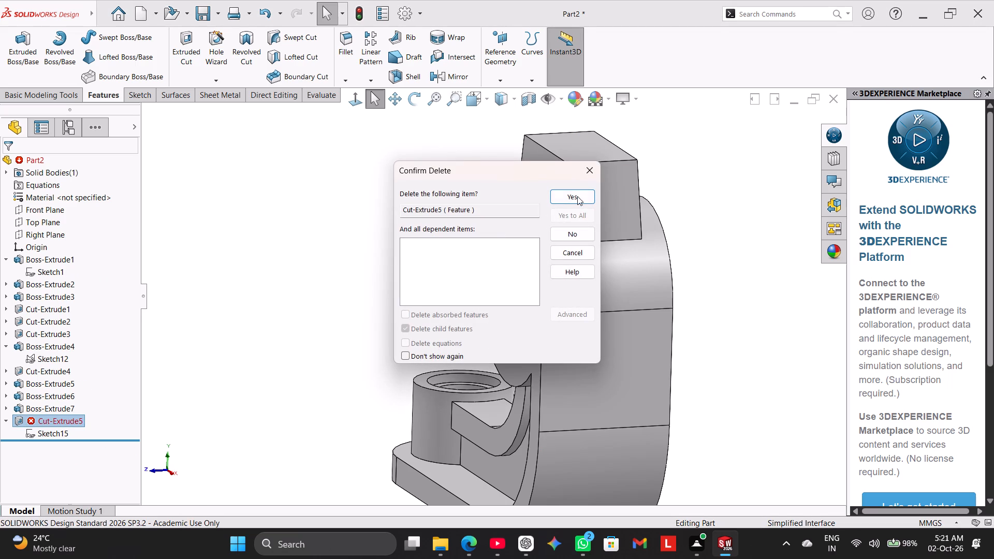
pyautogui.click(577, 195)
pyautogui.click(316, 246)
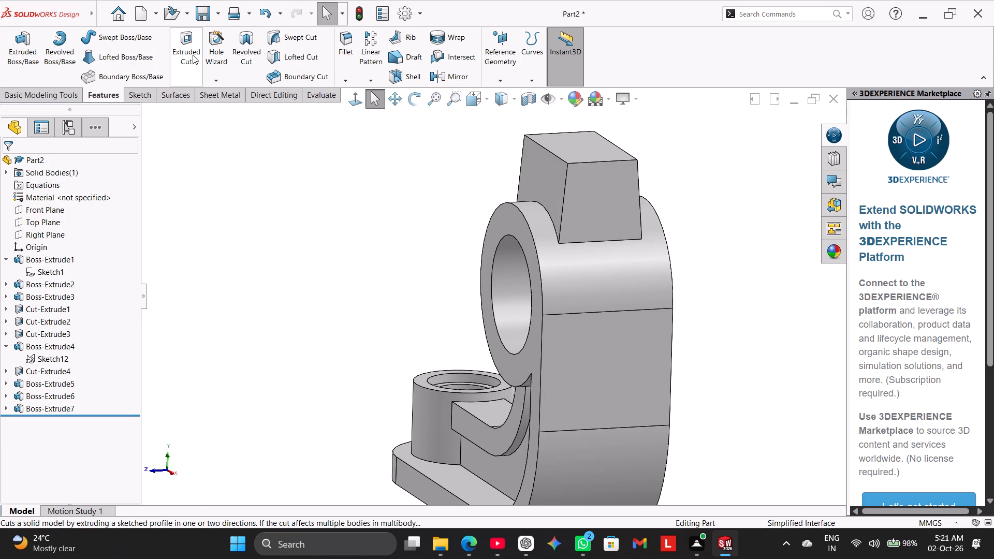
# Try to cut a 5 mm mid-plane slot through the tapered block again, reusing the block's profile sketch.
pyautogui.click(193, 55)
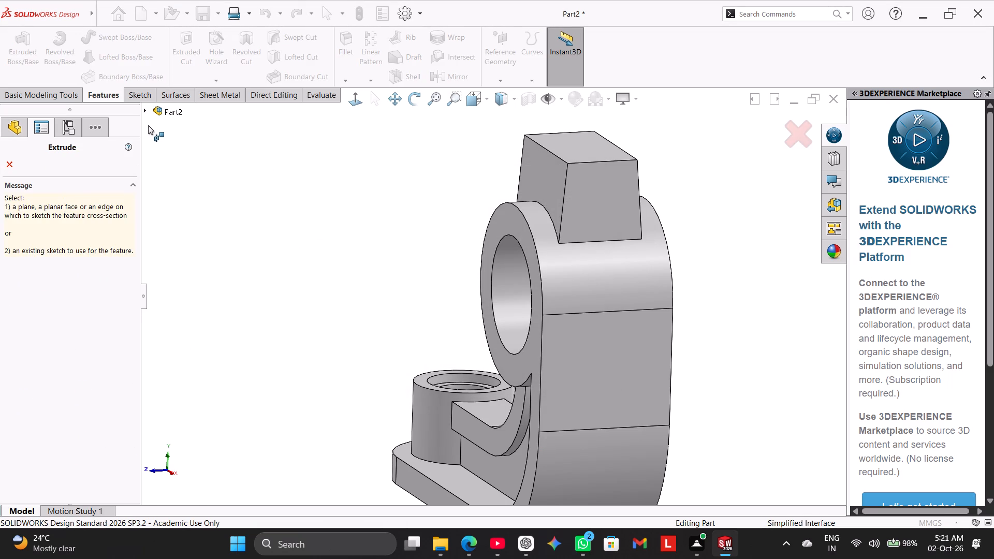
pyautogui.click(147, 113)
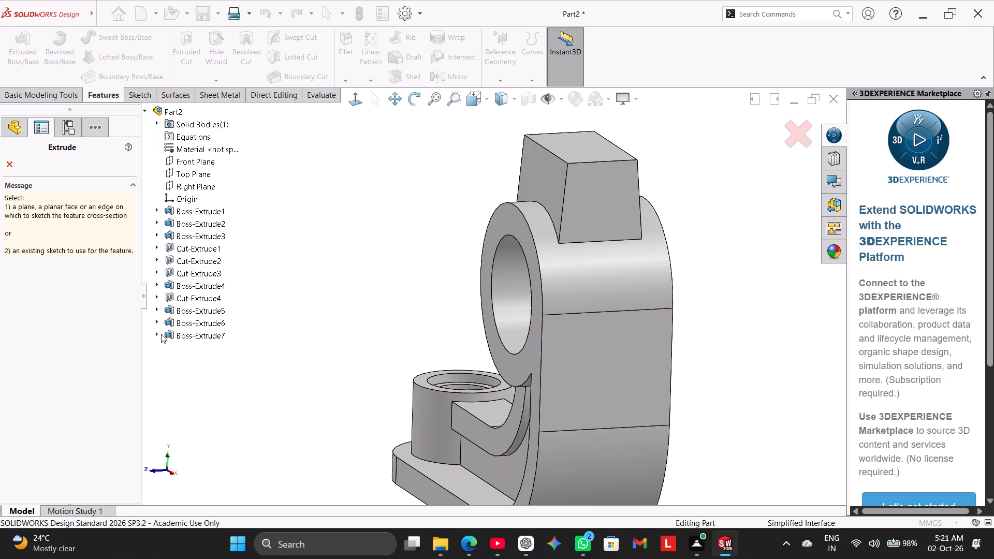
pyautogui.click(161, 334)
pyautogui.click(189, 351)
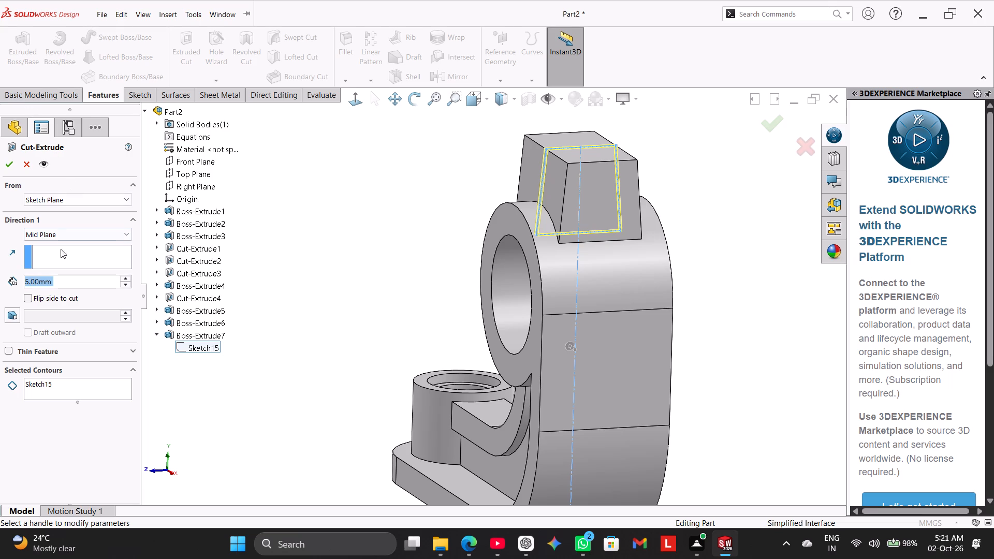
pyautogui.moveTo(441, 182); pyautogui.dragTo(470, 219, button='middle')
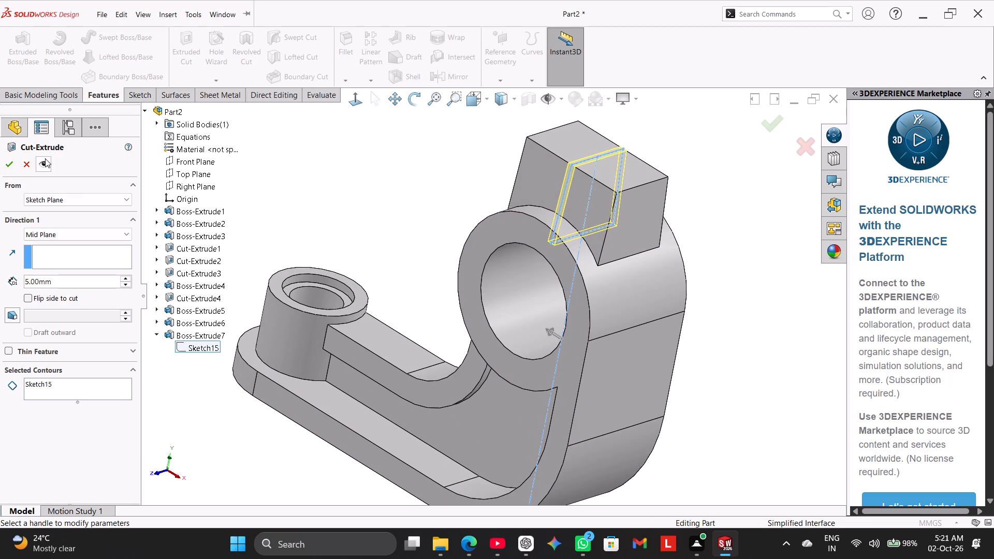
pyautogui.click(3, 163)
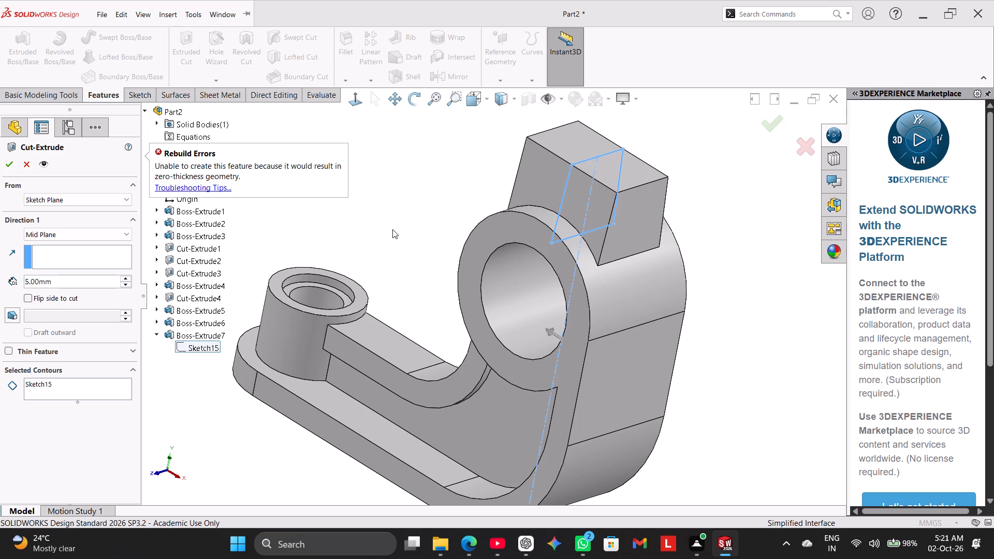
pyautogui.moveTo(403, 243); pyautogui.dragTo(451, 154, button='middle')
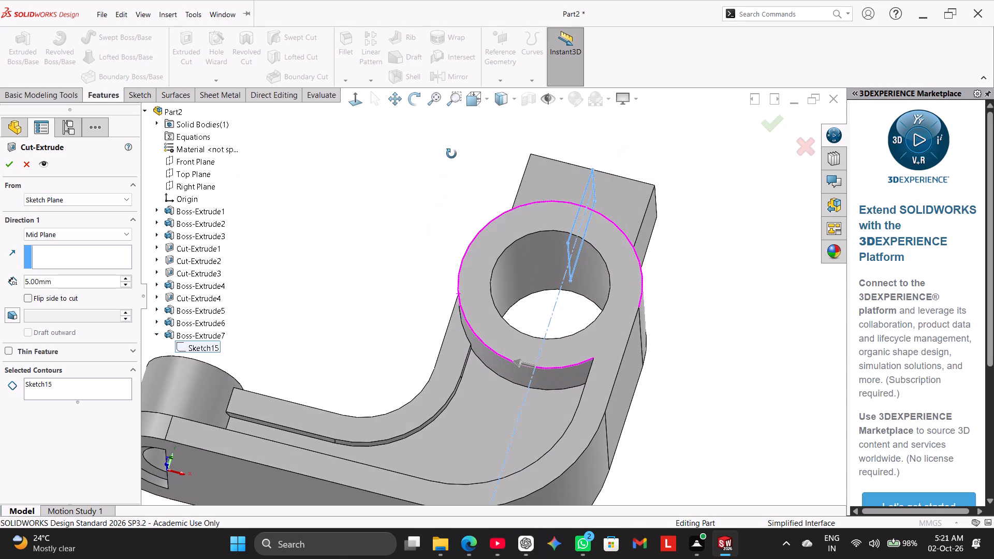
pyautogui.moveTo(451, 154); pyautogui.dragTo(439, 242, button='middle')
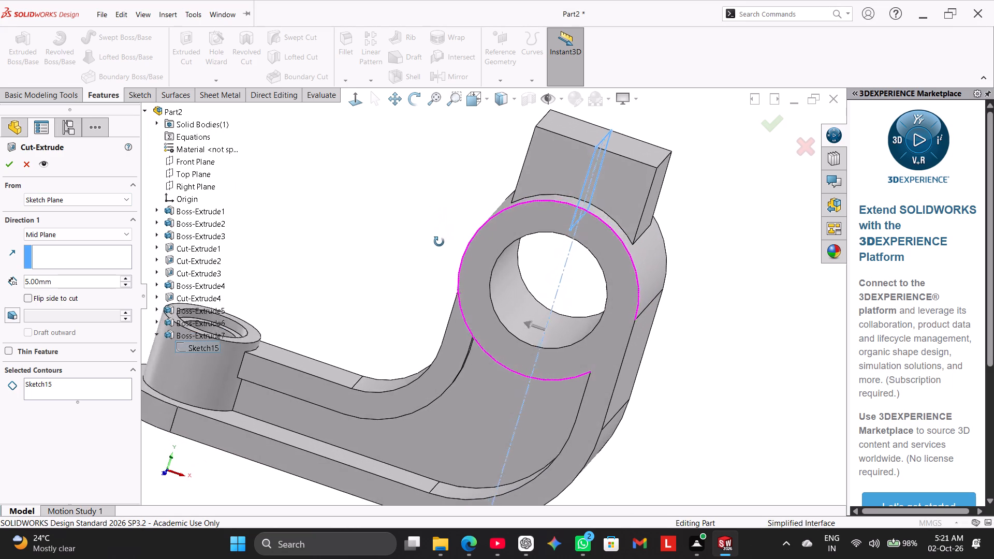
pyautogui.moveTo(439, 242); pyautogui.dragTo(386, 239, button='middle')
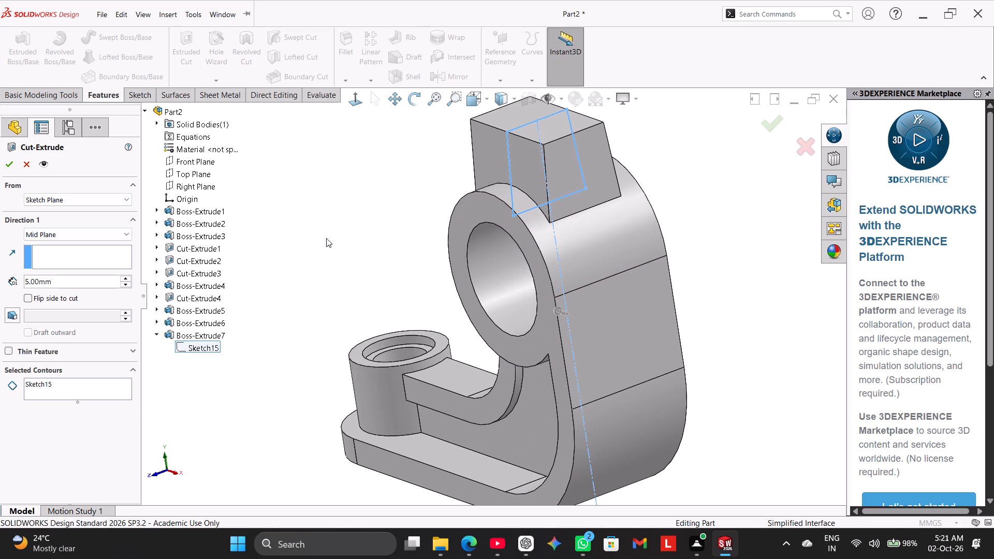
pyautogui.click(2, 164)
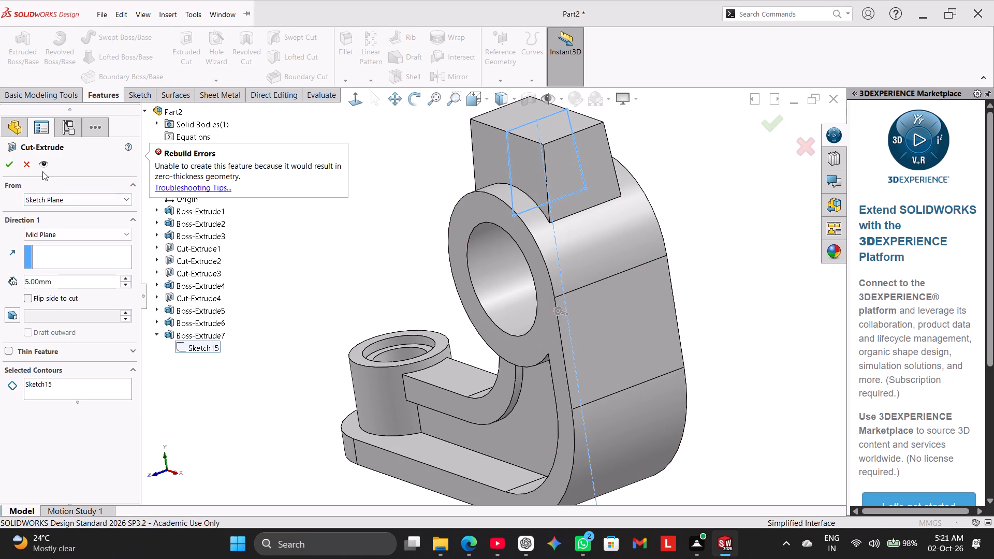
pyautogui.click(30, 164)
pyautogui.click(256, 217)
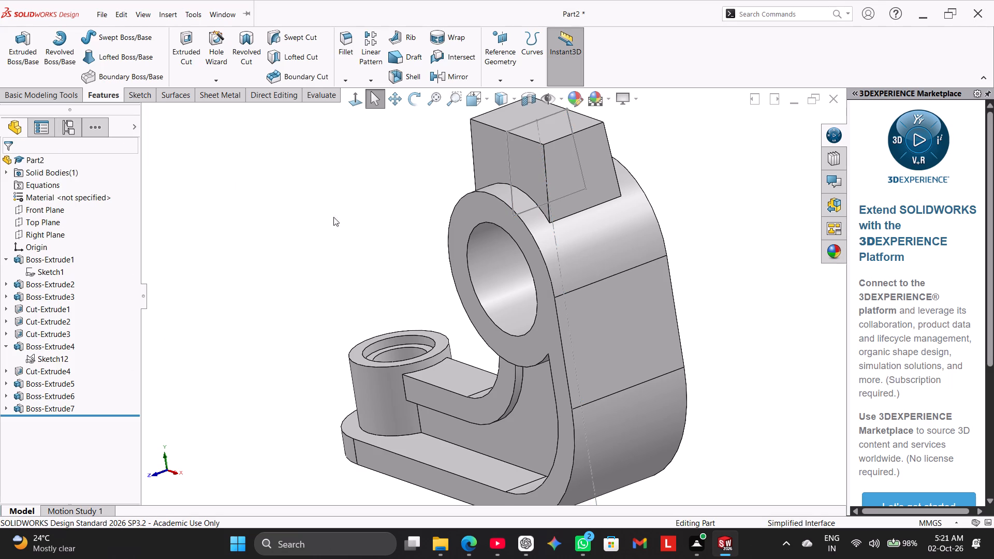
# Reopen the tapered block's profile sketch and delete the collinear relation on its bottom line.
pyautogui.moveTo(353, 212); pyautogui.dragTo(348, 198, button='middle')
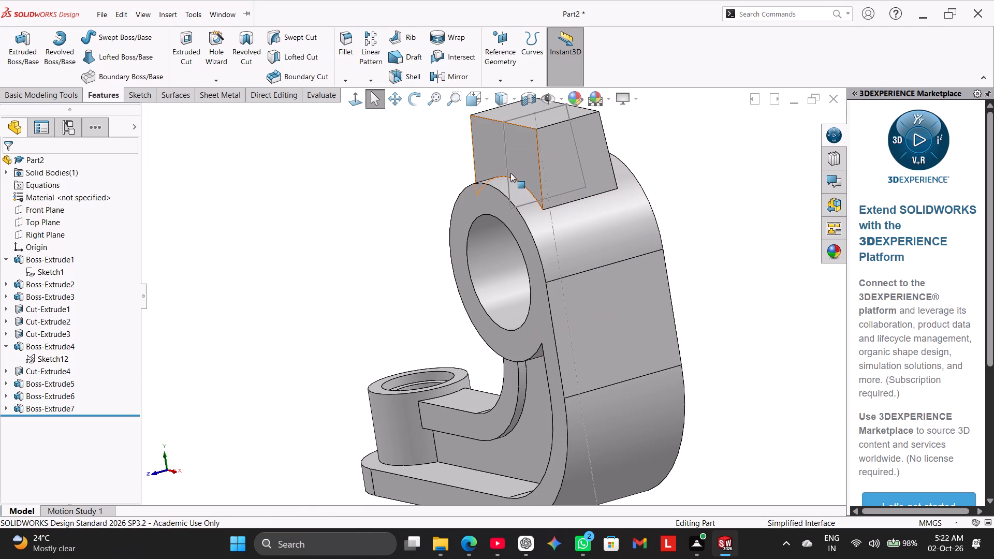
pyautogui.click(309, 168)
pyautogui.click(147, 87)
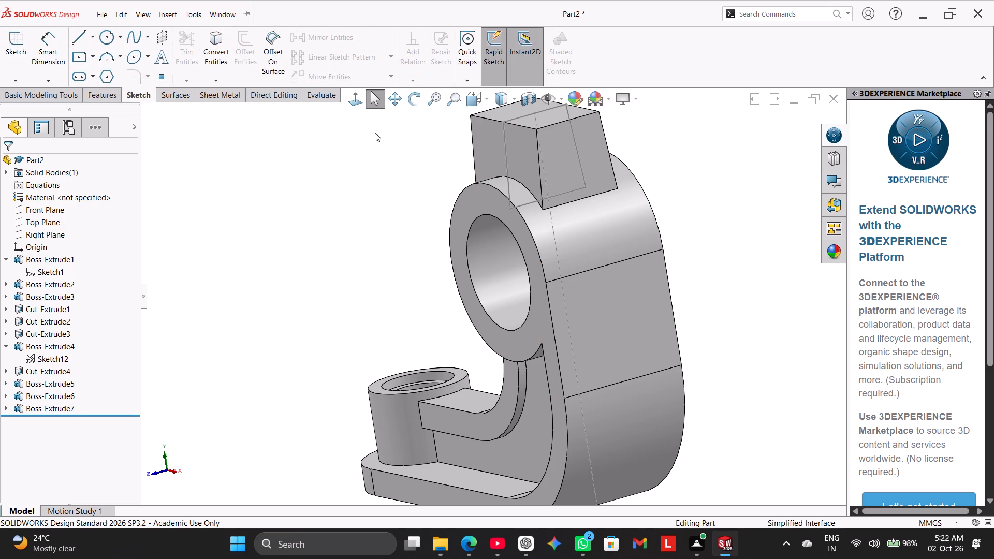
pyautogui.doubleClick(522, 117)
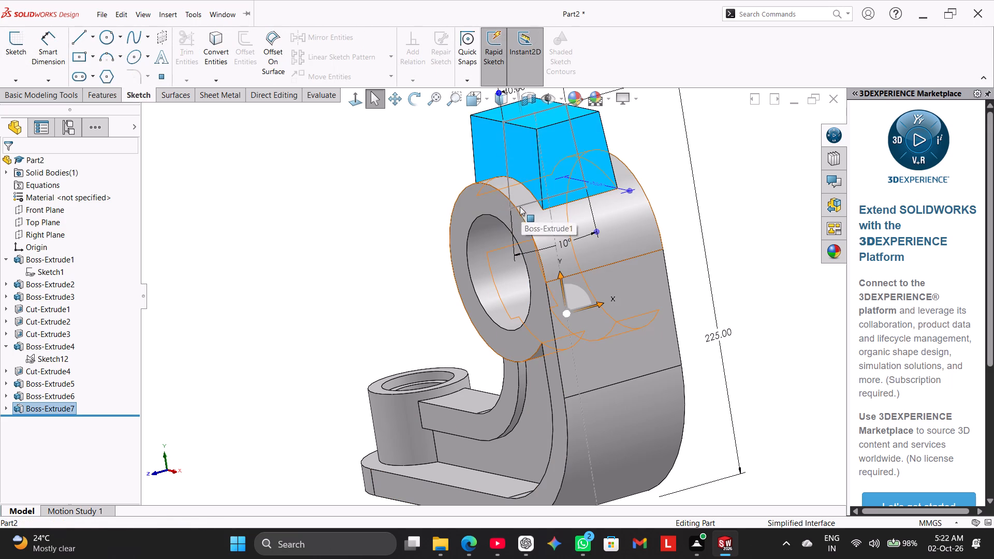
pyautogui.click(308, 254)
pyautogui.click(7, 404)
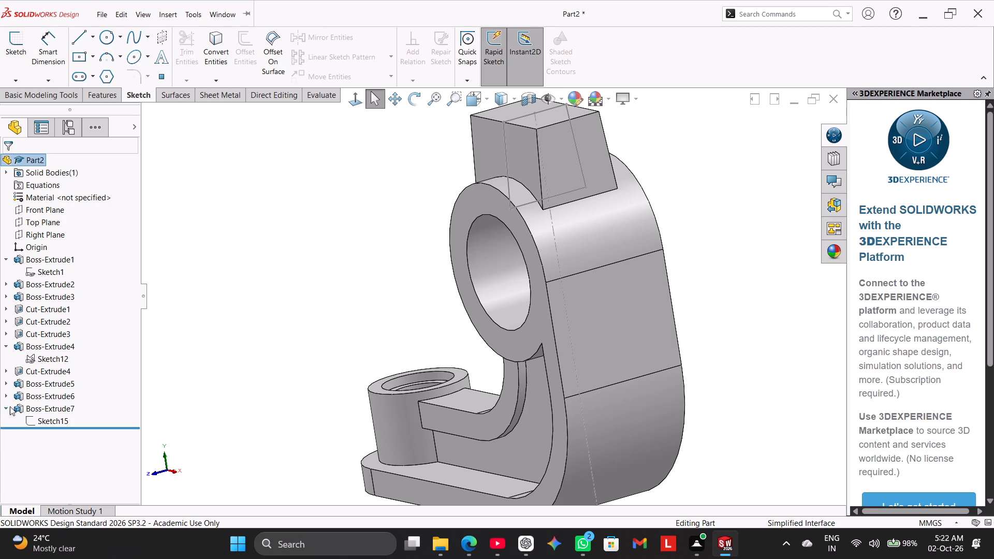
pyautogui.click(45, 422)
pyautogui.click(59, 388)
pyautogui.click(271, 307)
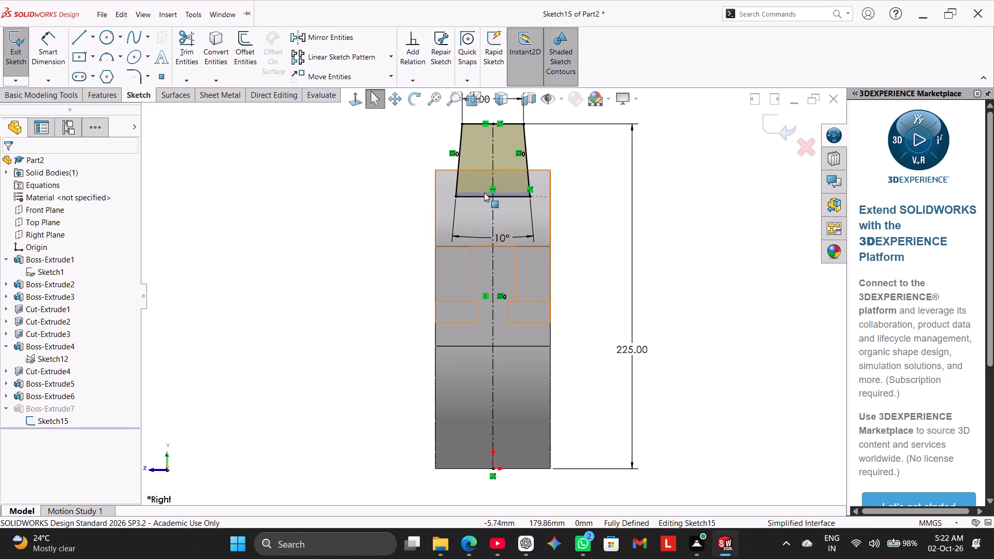
pyautogui.rightClick(529, 188)
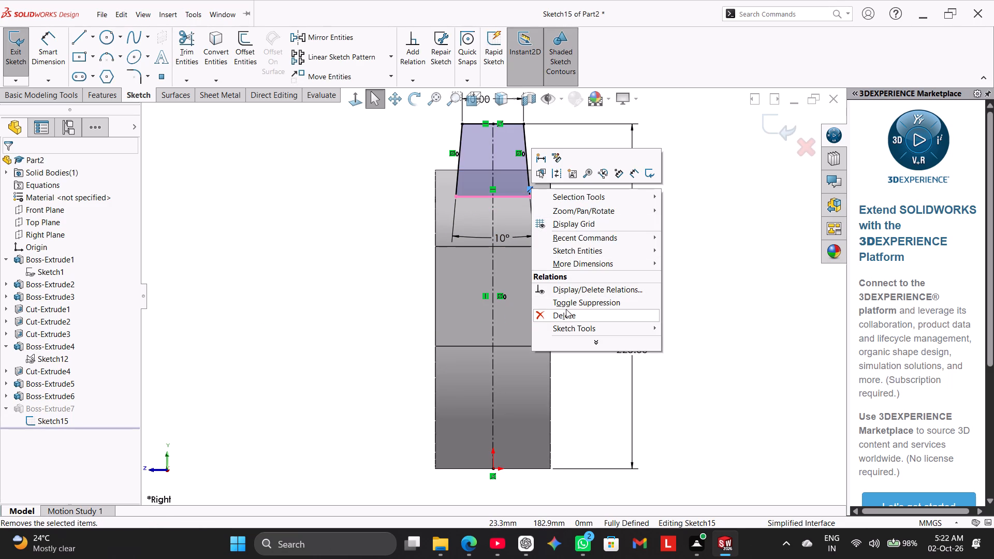
pyautogui.click(566, 310)
# Lower the profile's bottom line into the ring's bore, dimension the profile's height as 55 mm, and exit the sketch.
pyautogui.moveTo(502, 197); pyautogui.dragTo(505, 208)
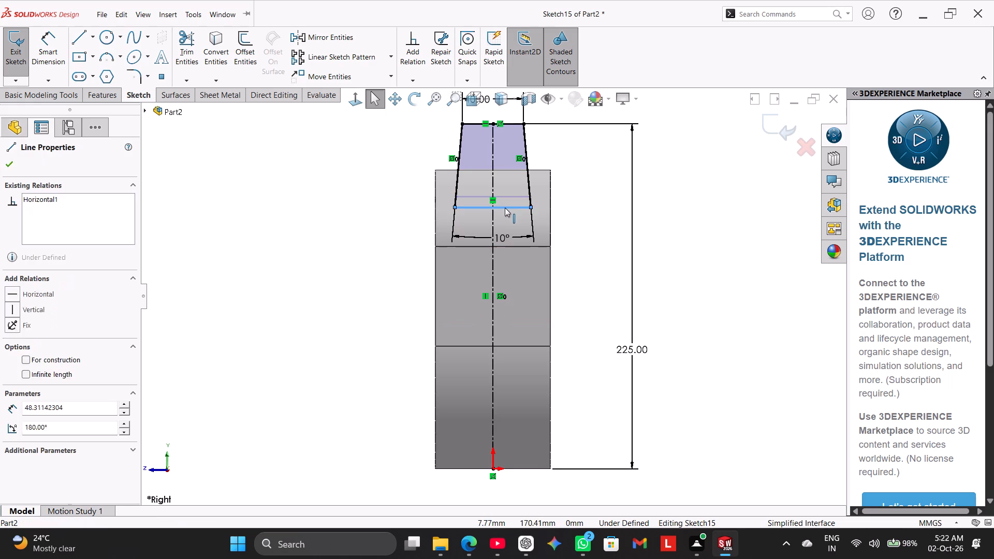
pyautogui.moveTo(505, 208); pyautogui.dragTo(505, 212)
pyautogui.click(364, 210)
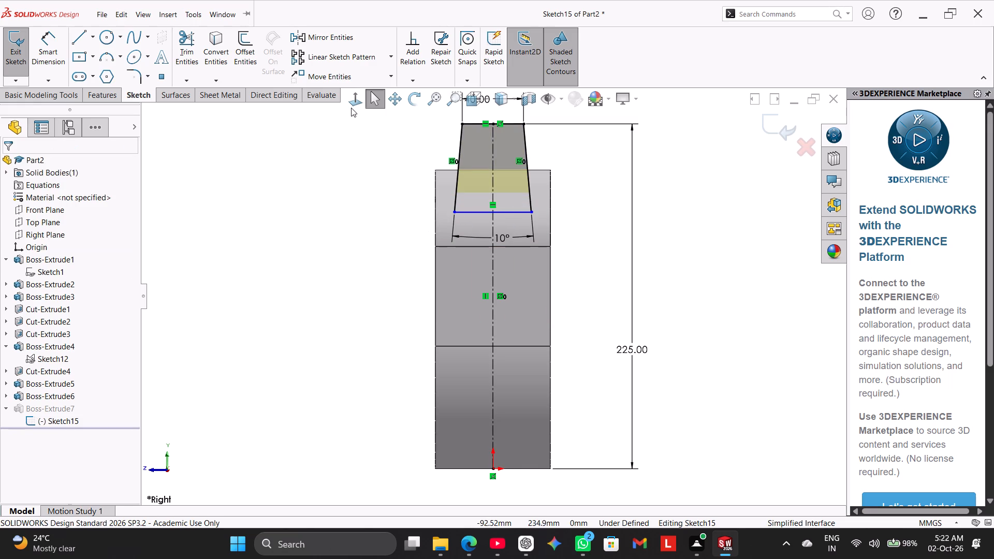
pyautogui.moveTo(40, 53); pyautogui.dragTo(47, 55)
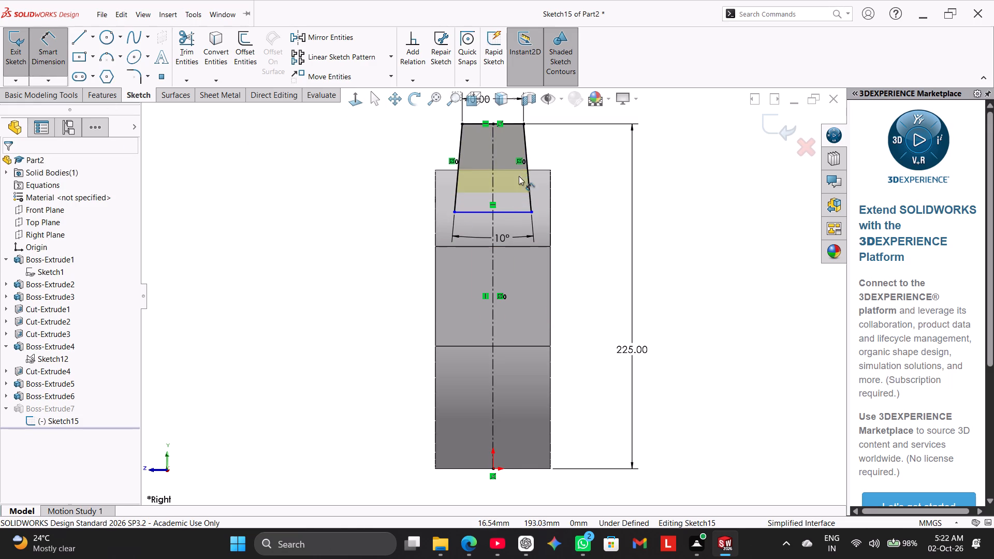
pyautogui.moveTo(525, 152); pyautogui.dragTo(530, 151)
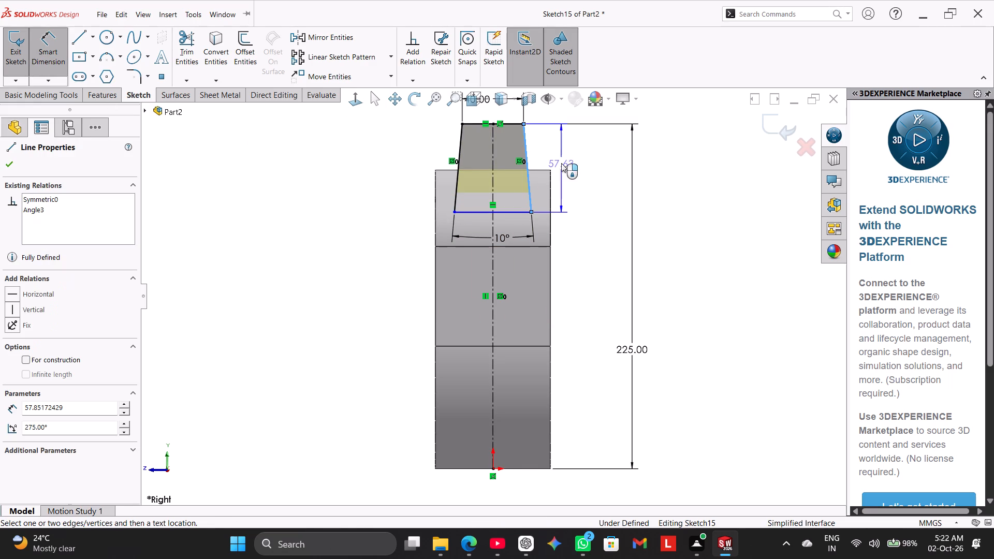
pyautogui.click(569, 169)
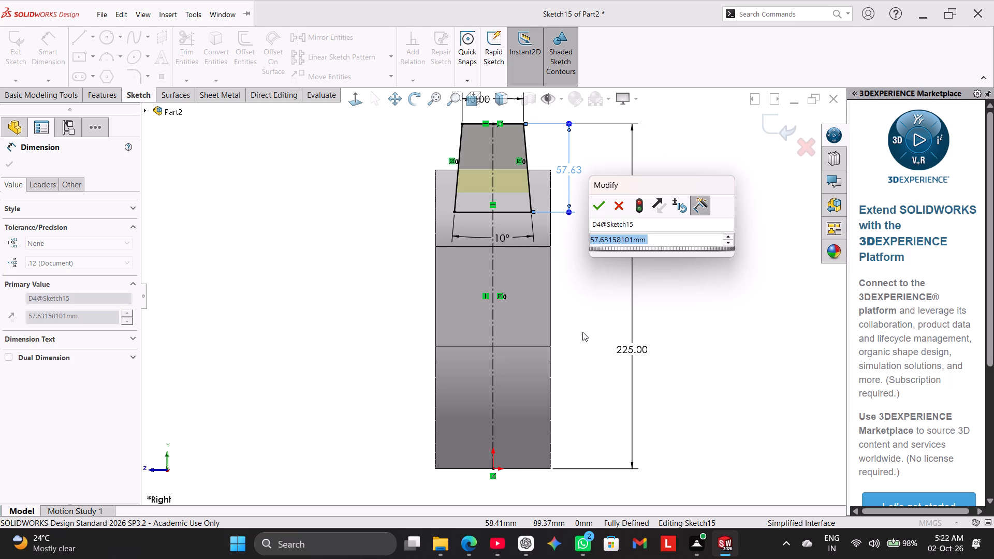
pyautogui.write('55')
pyautogui.press('Return')
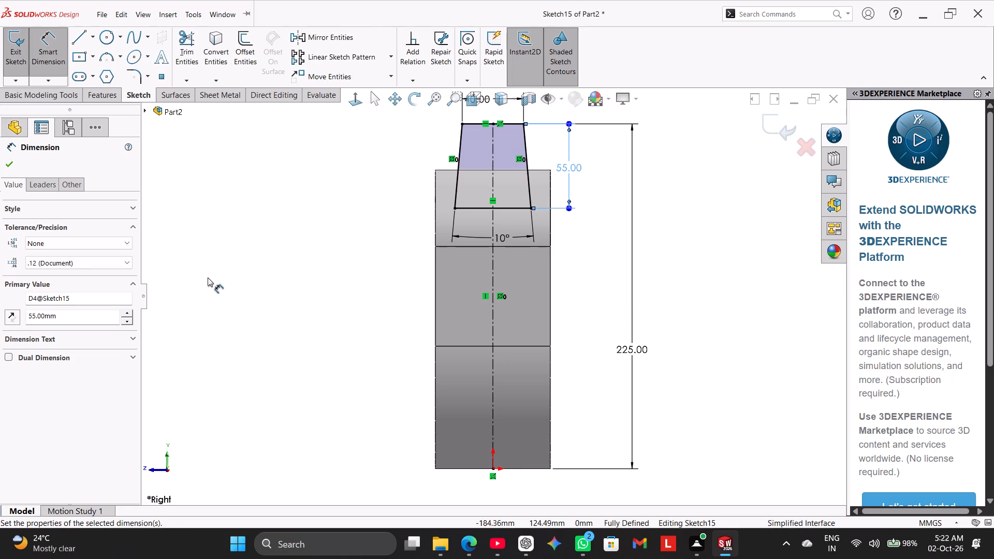
pyautogui.moveTo(255, 269); pyautogui.dragTo(316, 275, button='middle')
pyautogui.rightClick(307, 271)
pyautogui.click(339, 303)
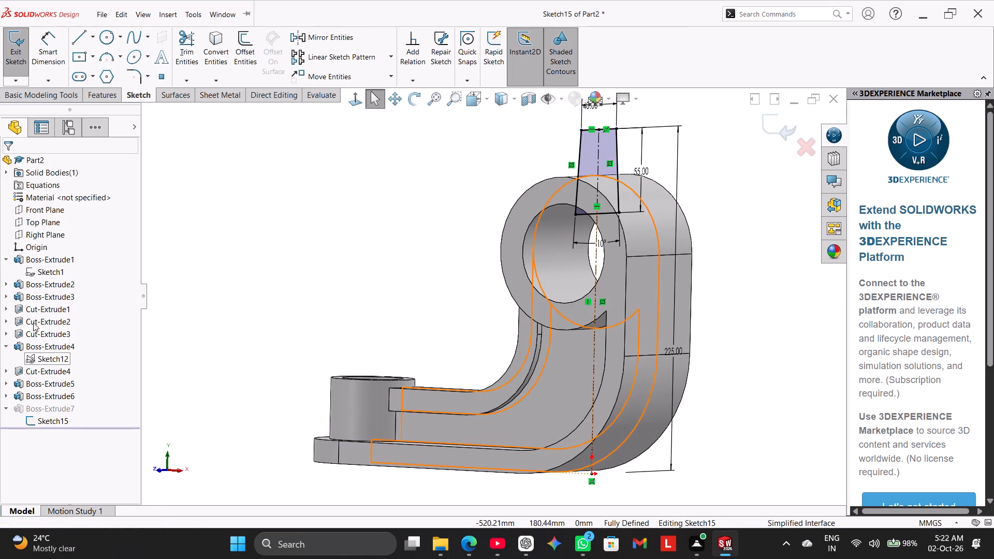
pyautogui.click(24, 58)
pyautogui.click(229, 229)
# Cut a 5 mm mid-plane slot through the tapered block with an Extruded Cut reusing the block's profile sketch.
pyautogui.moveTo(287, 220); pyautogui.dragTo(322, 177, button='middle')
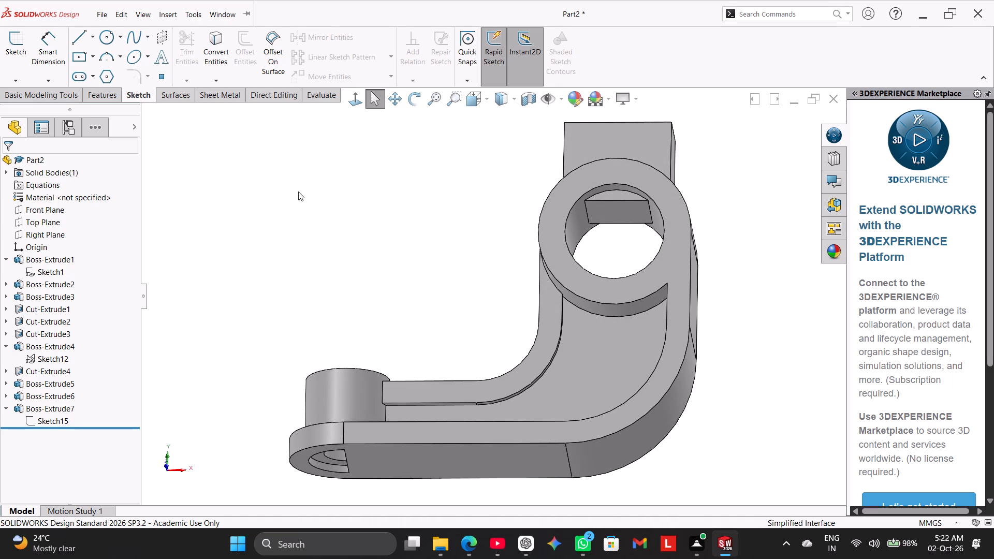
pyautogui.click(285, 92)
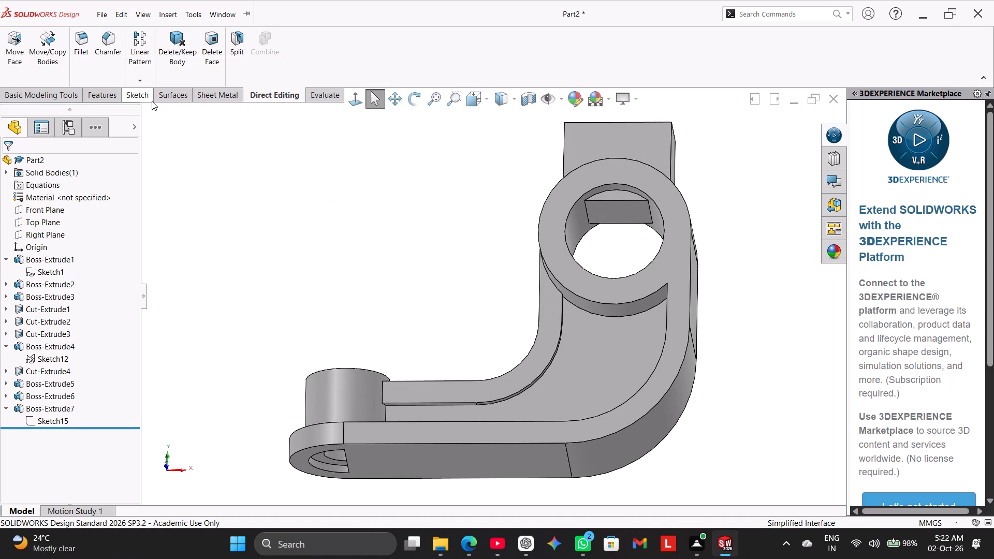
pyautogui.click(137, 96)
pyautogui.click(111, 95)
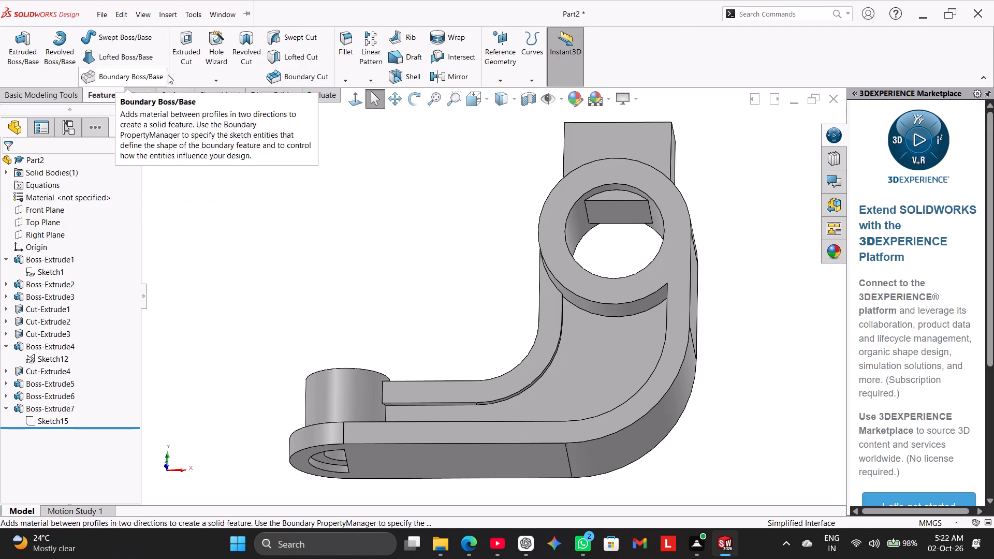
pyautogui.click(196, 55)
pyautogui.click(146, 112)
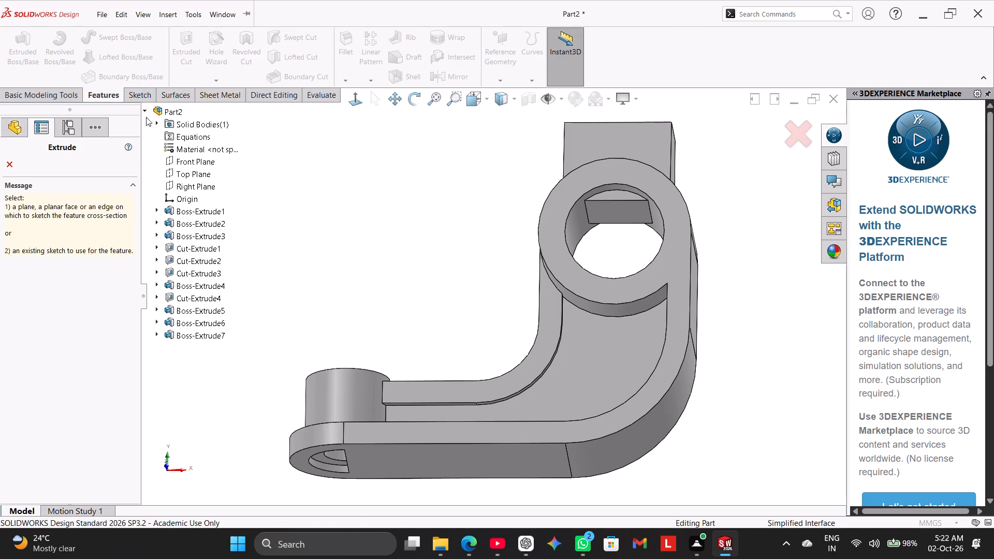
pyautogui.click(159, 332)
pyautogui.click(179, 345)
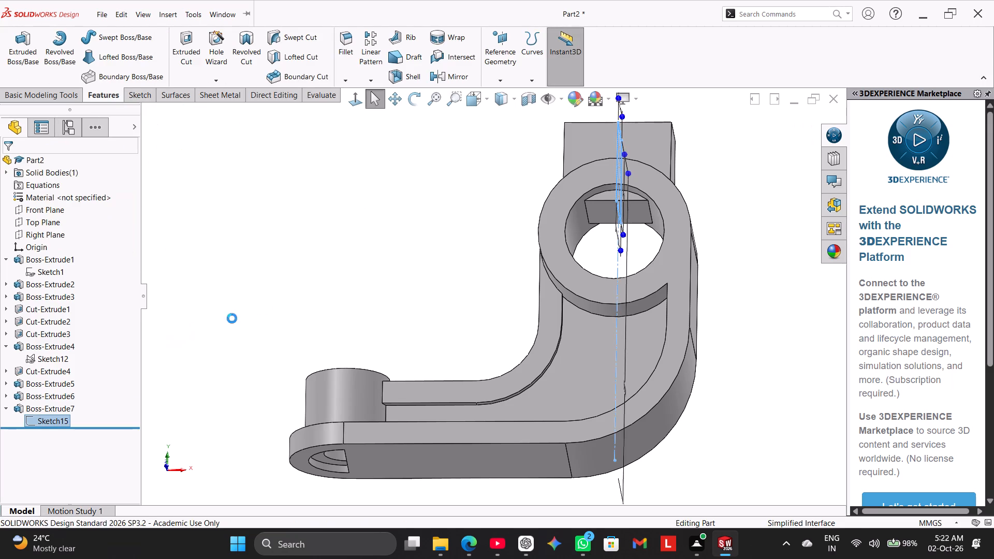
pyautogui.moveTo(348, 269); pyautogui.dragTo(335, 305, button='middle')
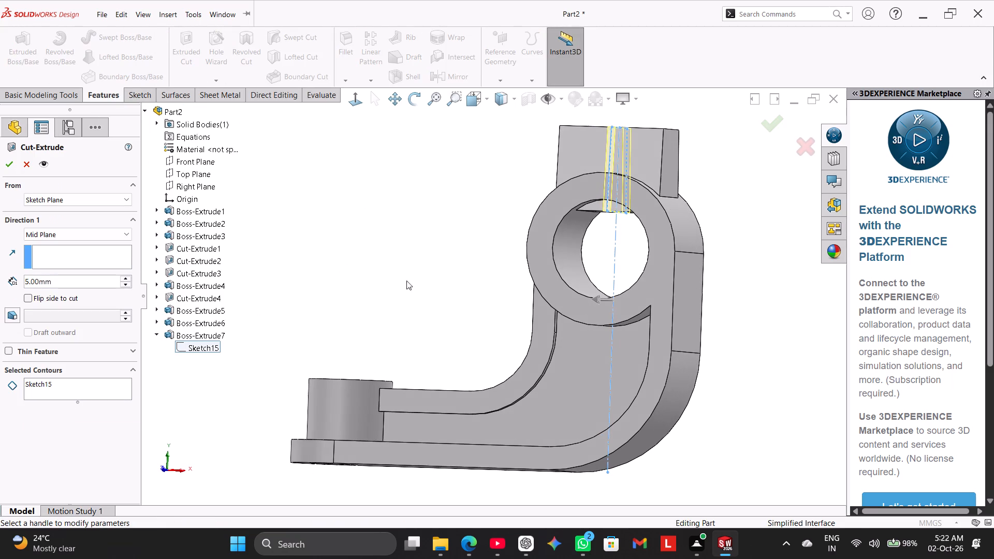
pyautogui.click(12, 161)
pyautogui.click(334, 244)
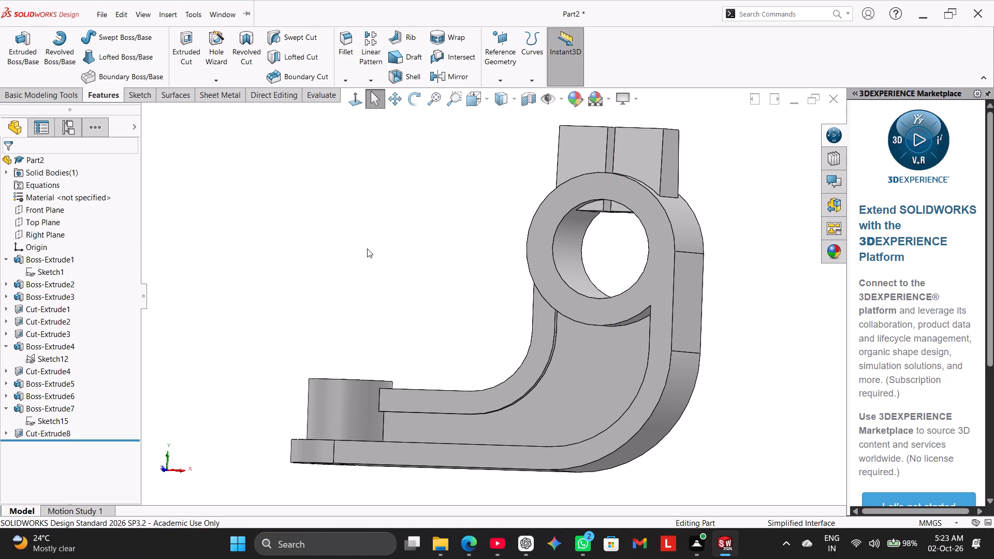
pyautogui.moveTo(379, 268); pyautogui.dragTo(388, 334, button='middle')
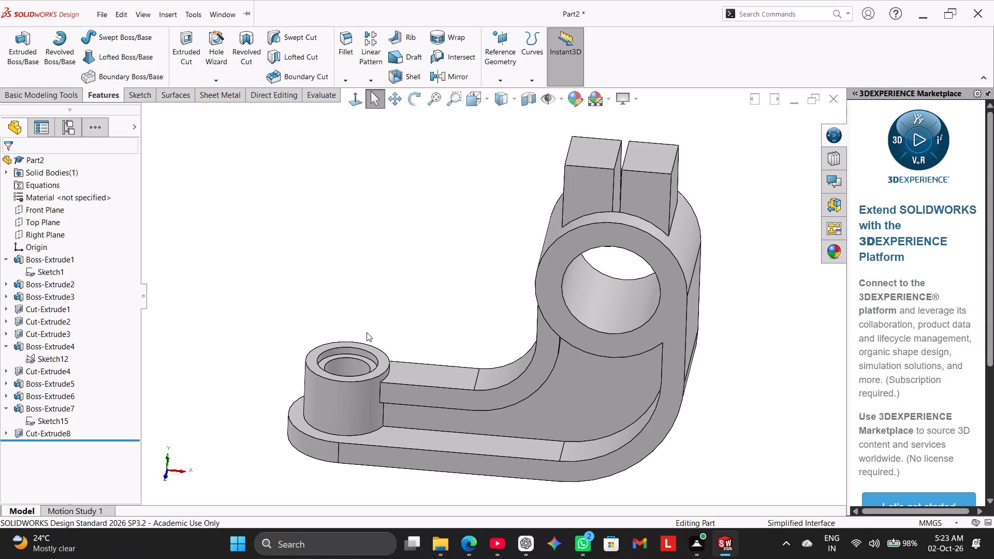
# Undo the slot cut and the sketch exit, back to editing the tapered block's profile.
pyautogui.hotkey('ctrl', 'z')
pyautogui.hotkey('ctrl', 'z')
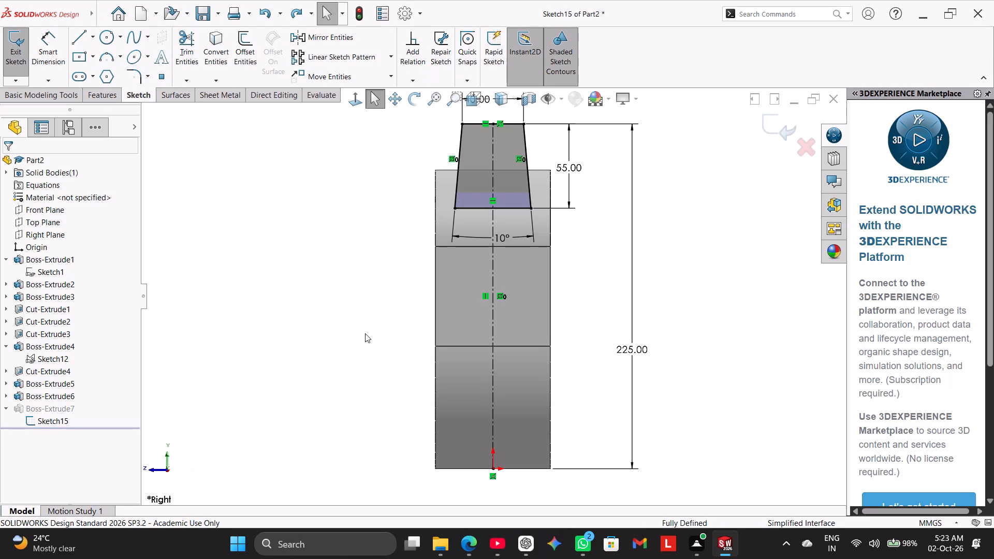
# Undo the 55 mm height, the lowered bottom line, the relation deletion and the reopening of the tapered block's profile sketch.
pyautogui.hotkey('ctrl', 'z')
pyautogui.hotkey('ctrl', 'z')
pyautogui.hotkey('ctrl', 'z')
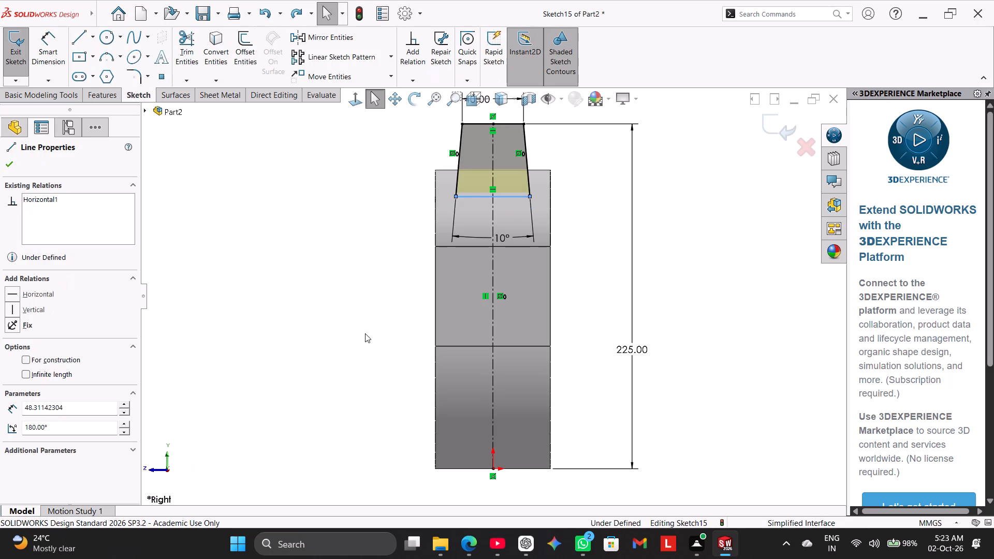
pyautogui.moveTo(372, 307); pyautogui.dragTo(401, 329, button='middle')
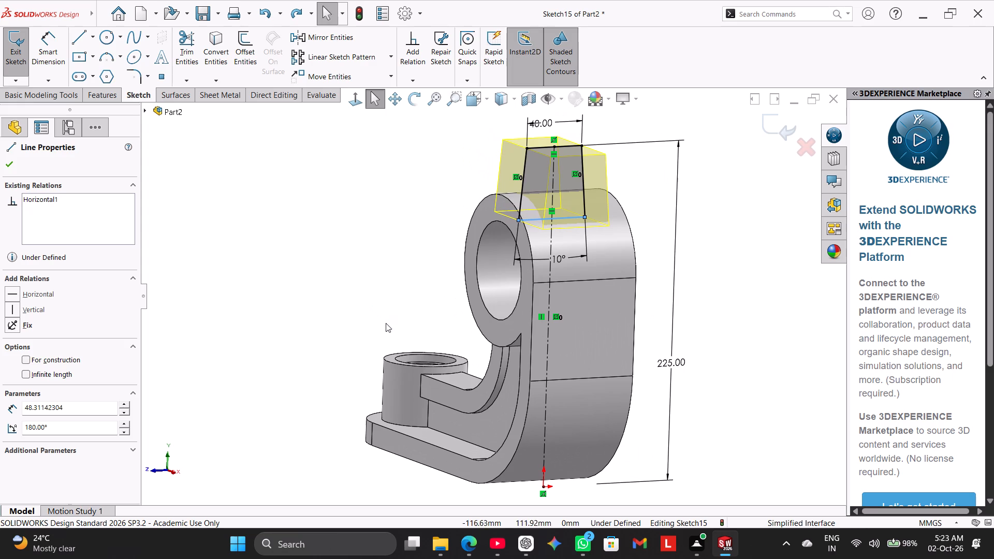
pyautogui.moveTo(374, 305); pyautogui.dragTo(369, 304)
pyautogui.middleClick(328, 270)
pyautogui.hotkey('ctrl', 'z')
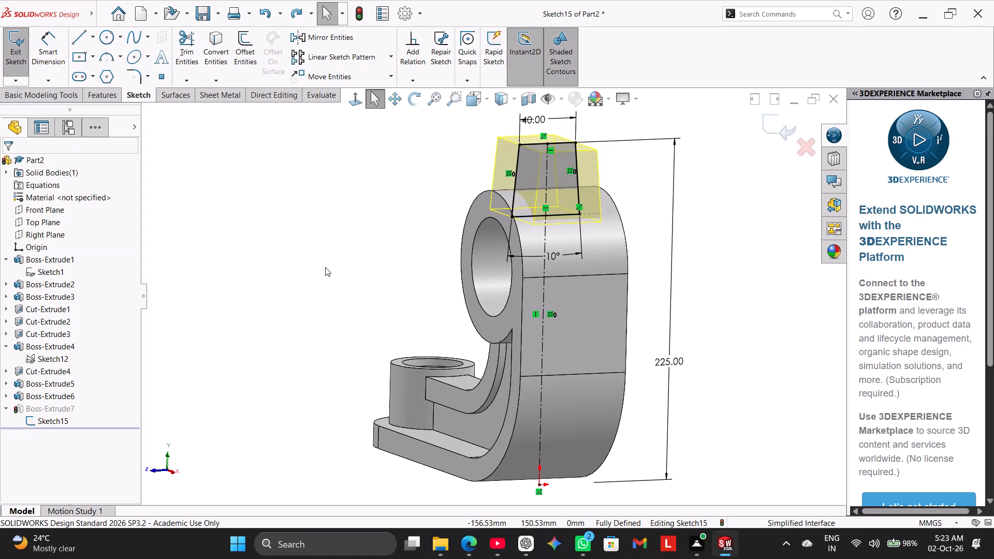
pyautogui.hotkey('ctrl', 'z')
pyautogui.moveTo(352, 240); pyautogui.dragTo(387, 180, button='middle')
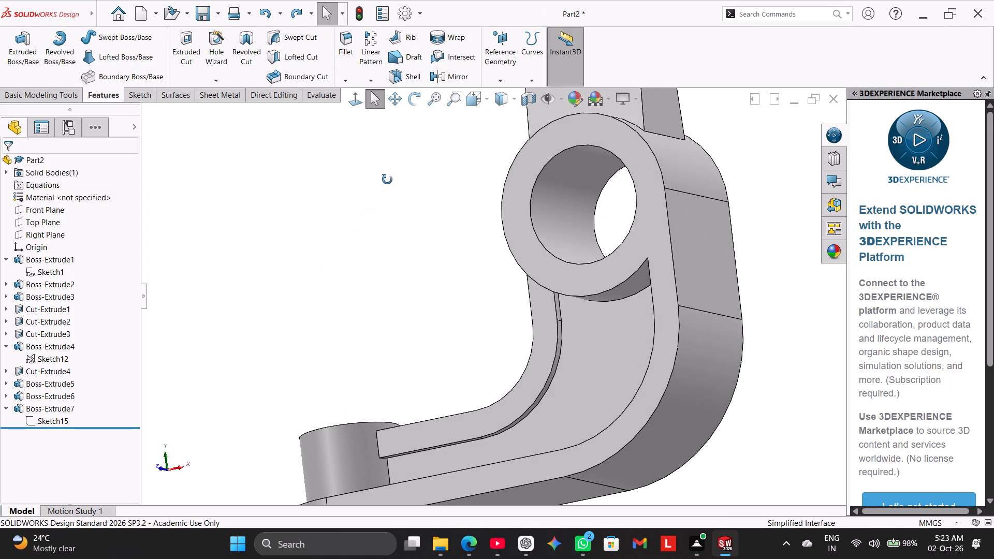
pyautogui.moveTo(387, 180); pyautogui.dragTo(343, 260, button='middle')
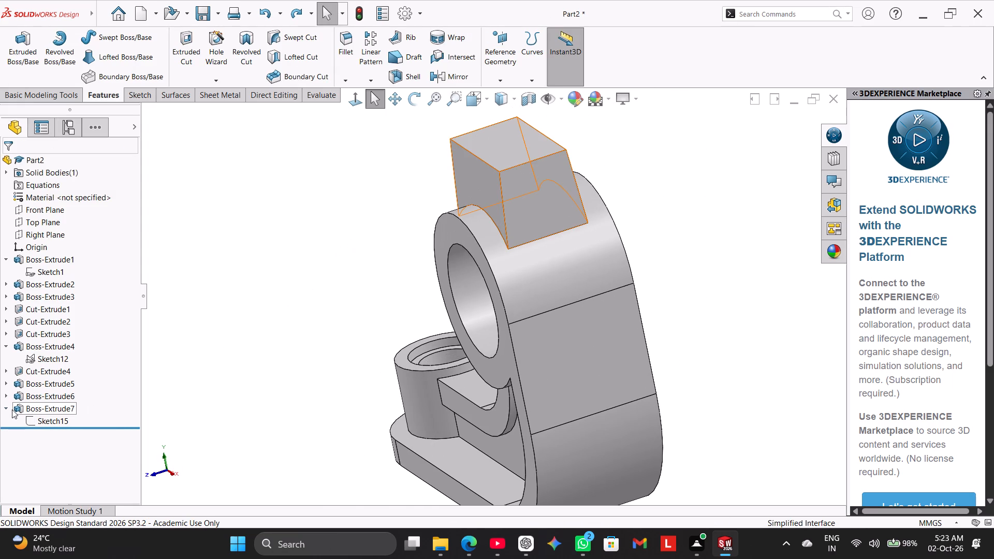
pyautogui.click(10, 408)
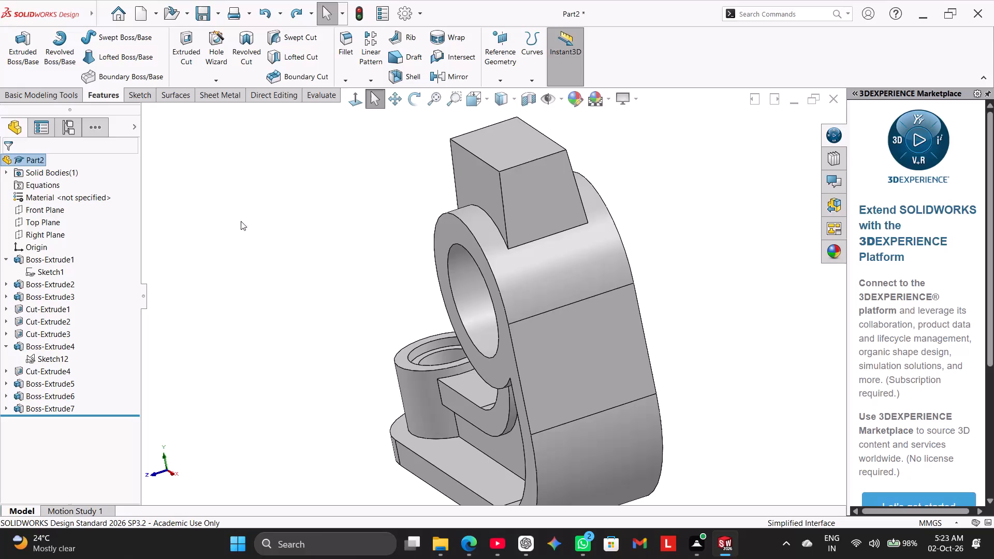
# Start a new sketch on the Right Plane and show the tapered block's profile sketch for reference.
pyautogui.click(54, 232)
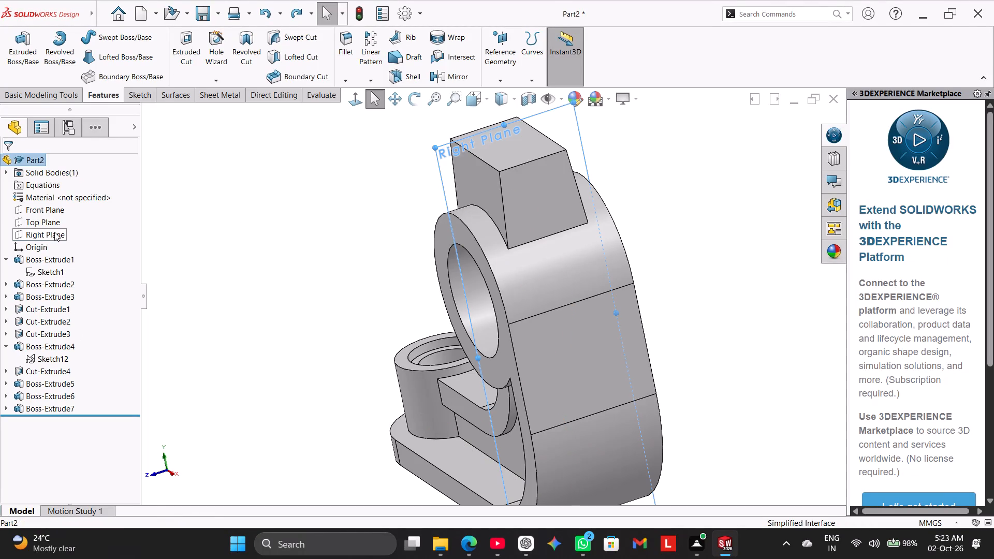
pyautogui.click(65, 213)
pyautogui.click(187, 260)
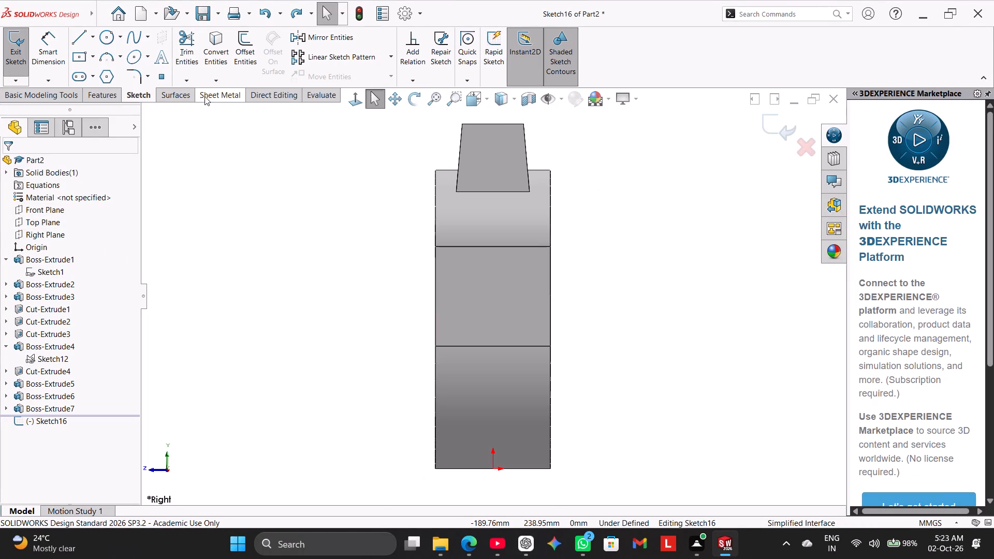
pyautogui.click(9, 407)
pyautogui.rightClick(52, 419)
pyautogui.click(61, 384)
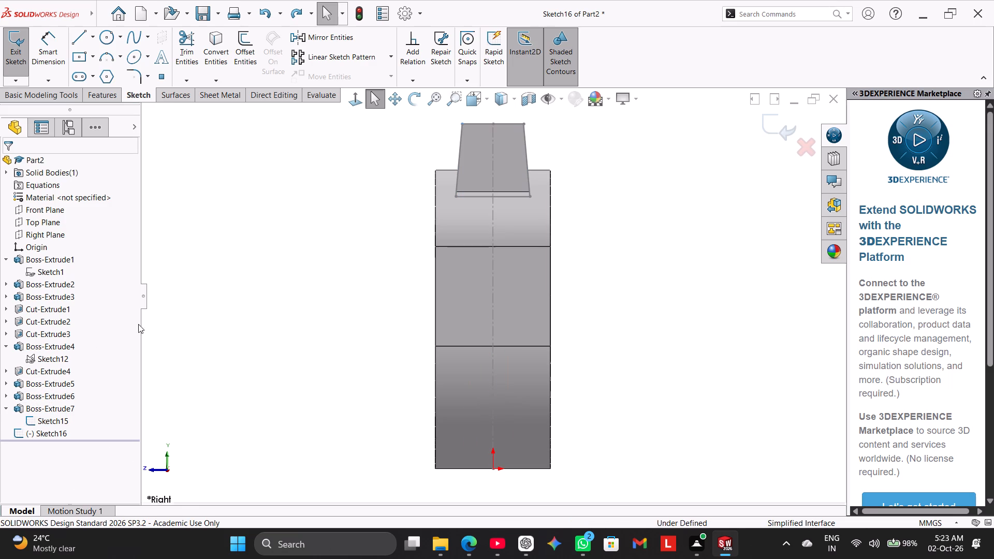
pyautogui.click(201, 282)
# Convert the four lines of the tapered block's profile sketch into the new sketch.
pyautogui.click(220, 43)
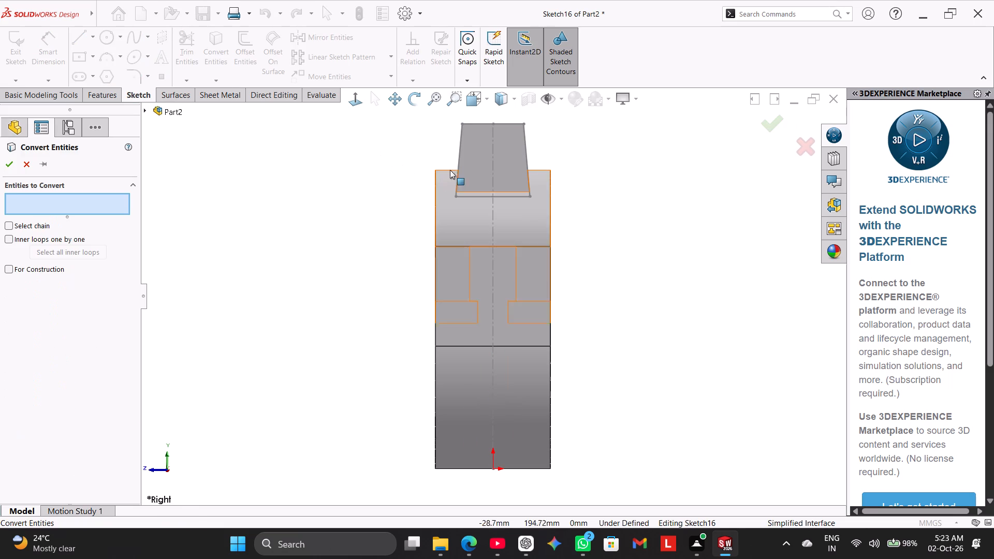
pyautogui.click(459, 155)
pyautogui.click(523, 155)
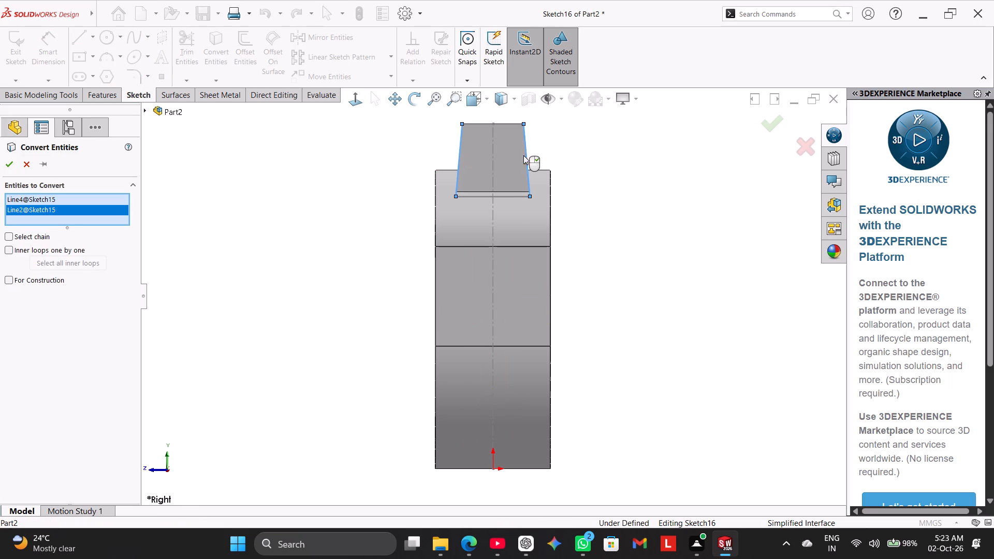
pyautogui.click(510, 125)
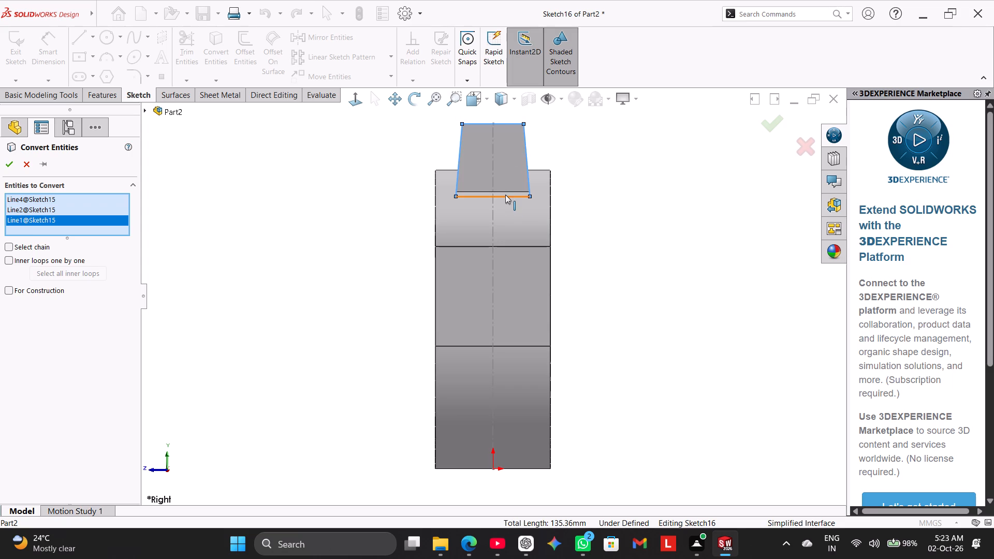
pyautogui.click(505, 195)
pyautogui.click(5, 160)
pyautogui.click(181, 240)
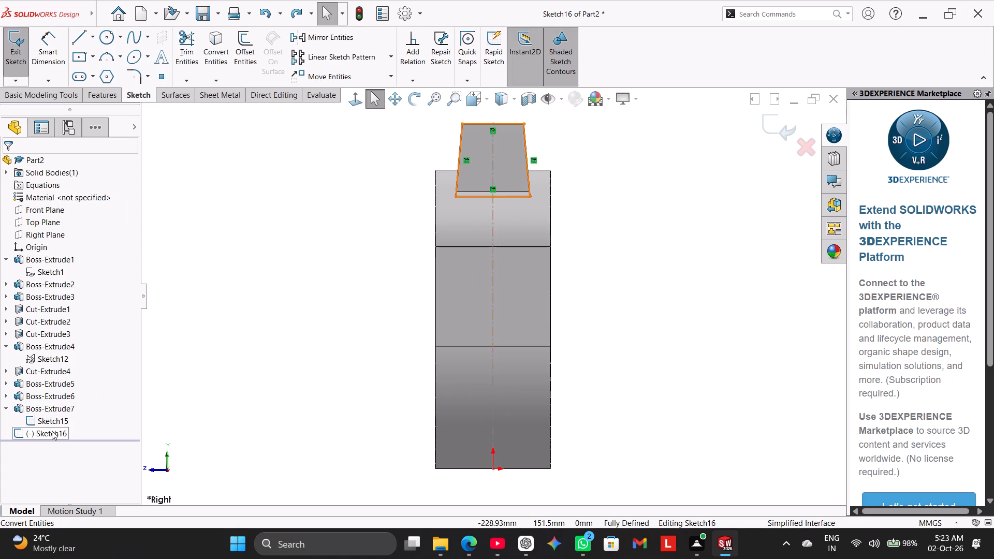
pyautogui.click(7, 405)
pyautogui.click(200, 324)
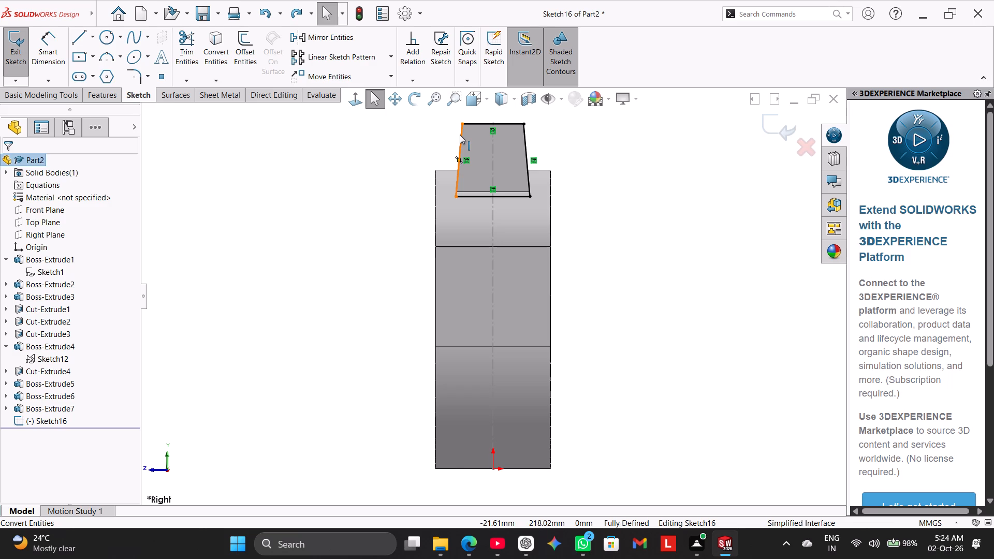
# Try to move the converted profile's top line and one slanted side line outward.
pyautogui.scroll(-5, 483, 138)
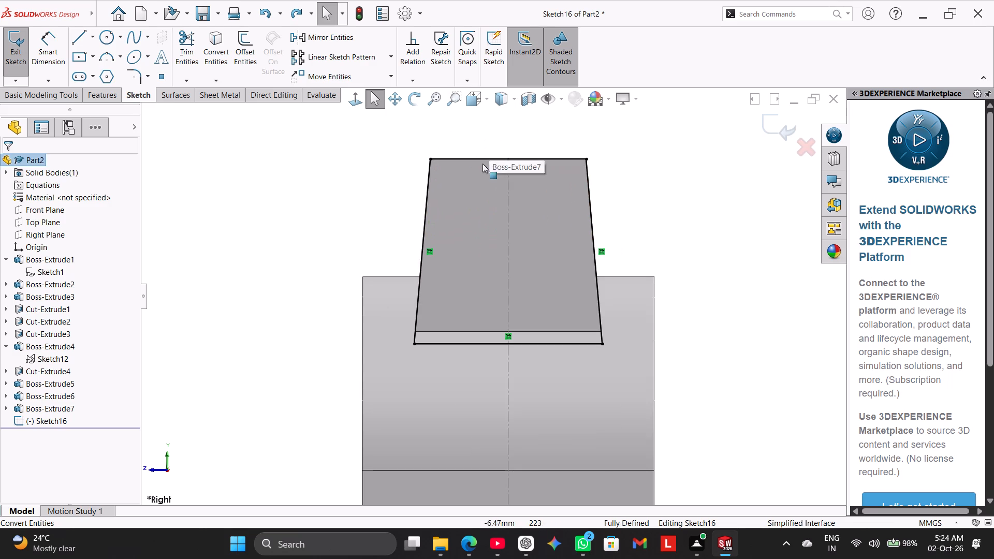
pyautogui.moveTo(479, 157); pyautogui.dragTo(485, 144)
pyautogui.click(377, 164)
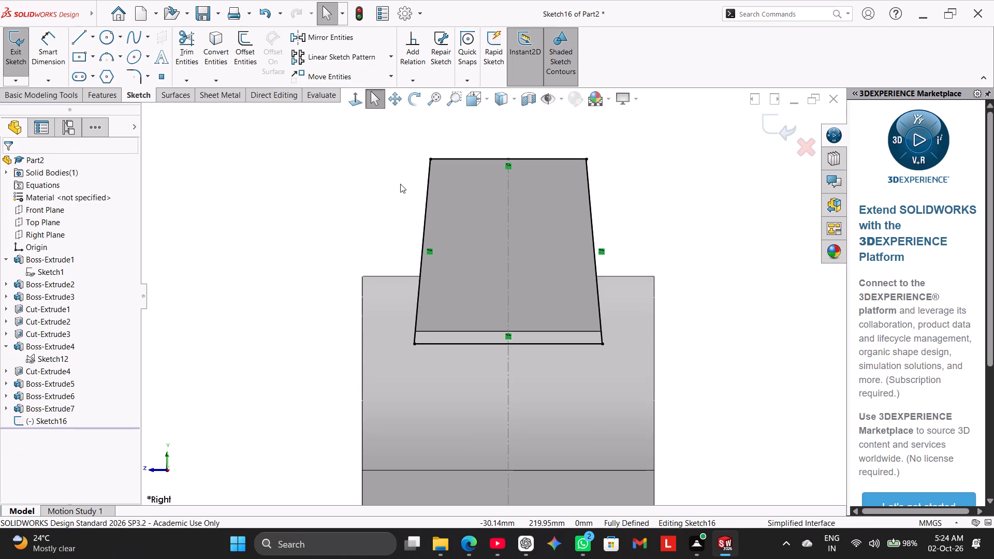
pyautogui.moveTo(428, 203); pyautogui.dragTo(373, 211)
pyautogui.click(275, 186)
# Offset the converted trapezoid chain outward by 16 mm with the offset dimension added.
pyautogui.click(246, 58)
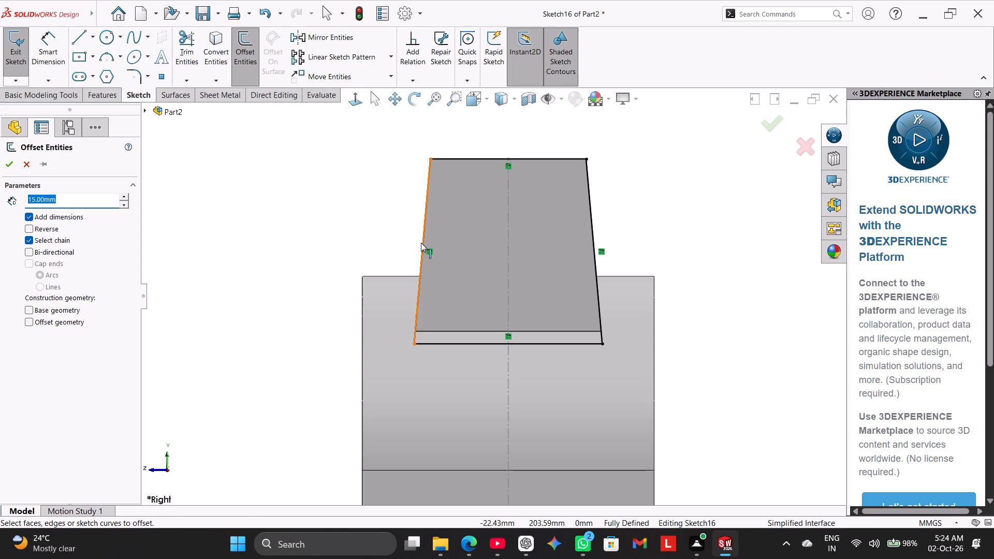
pyautogui.click(421, 244)
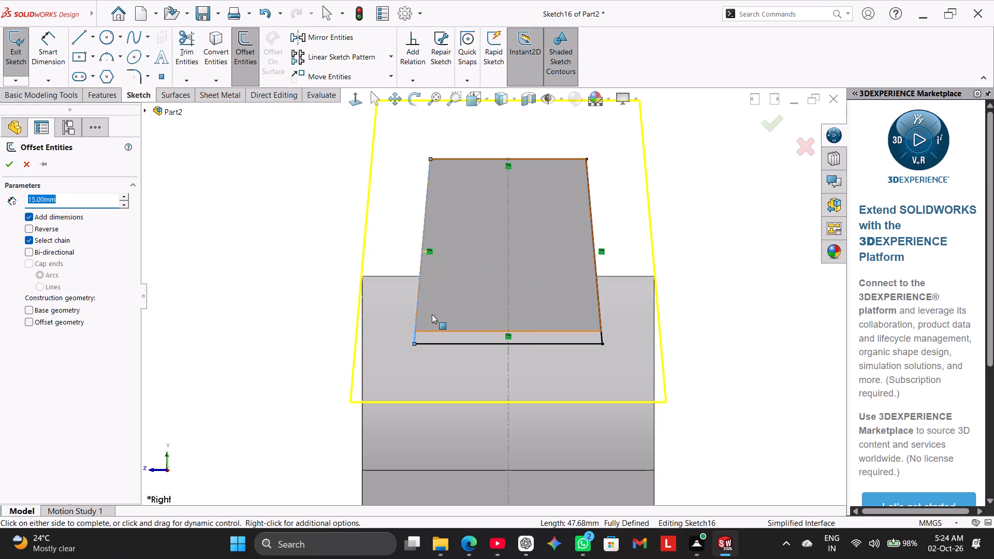
pyautogui.scroll(3, 432, 314)
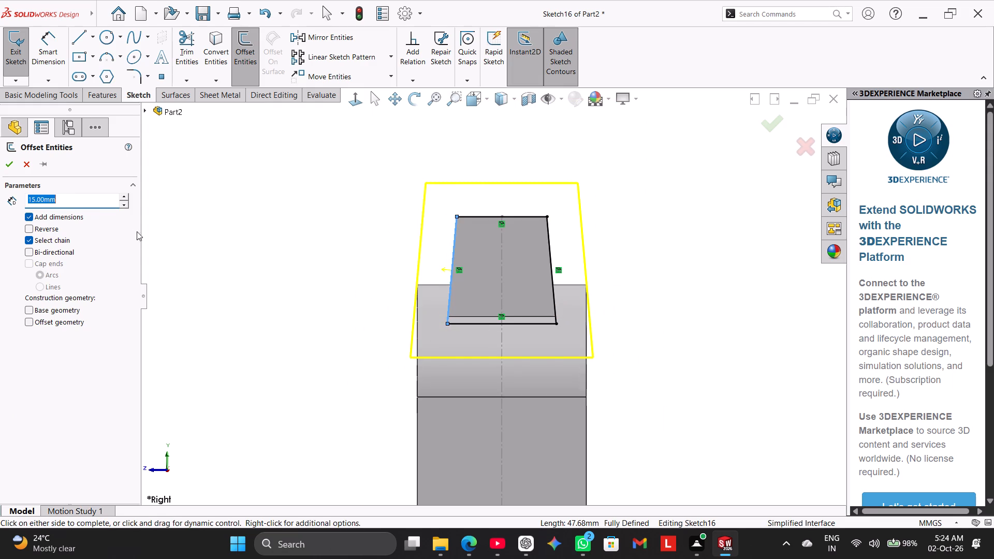
pyautogui.moveTo(196, 281); pyautogui.dragTo(202, 326, button='middle')
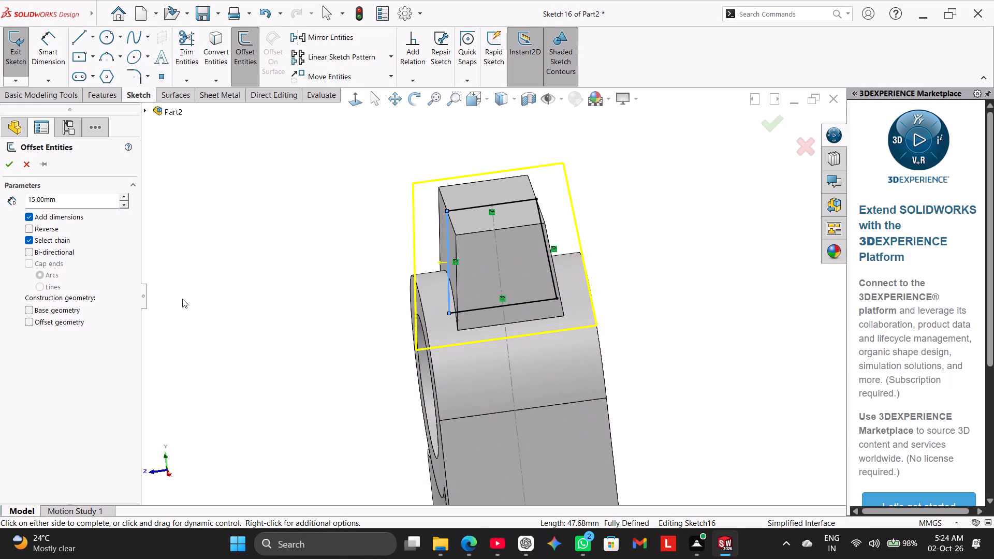
pyautogui.doubleClick(95, 199)
pyautogui.press('6')
pyautogui.press('BackSpace')
pyautogui.write('16')
pyautogui.press('Return')
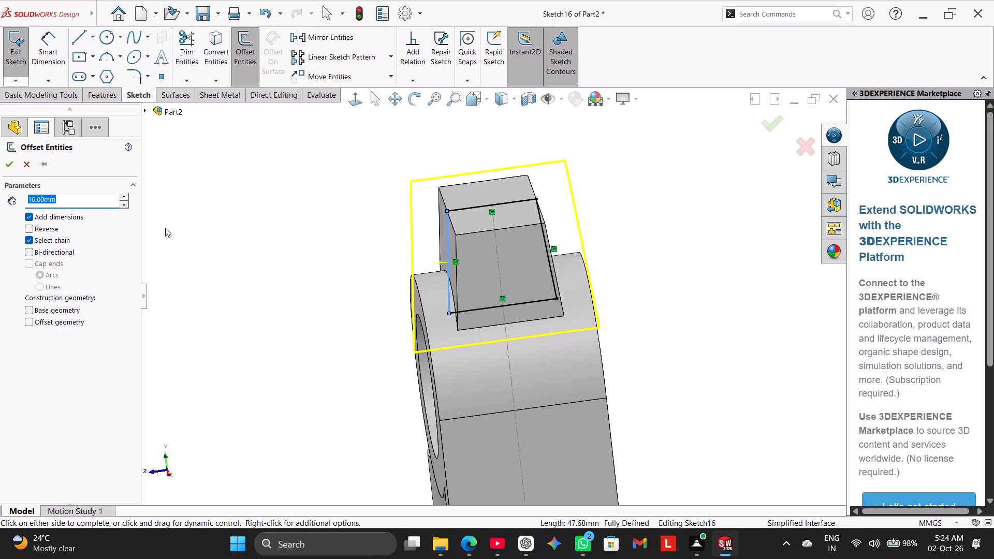
pyautogui.click(346, 103)
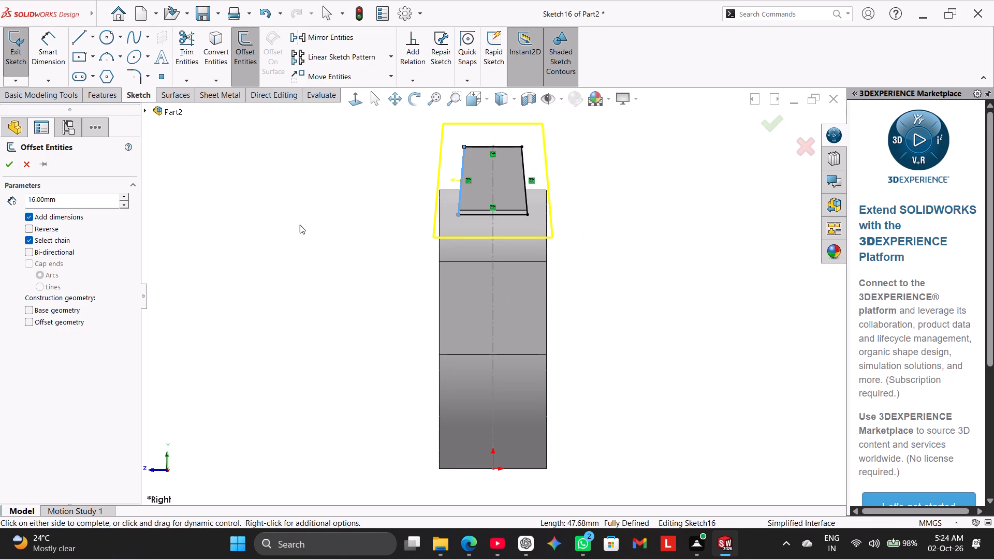
pyautogui.click(10, 169)
pyautogui.click(223, 246)
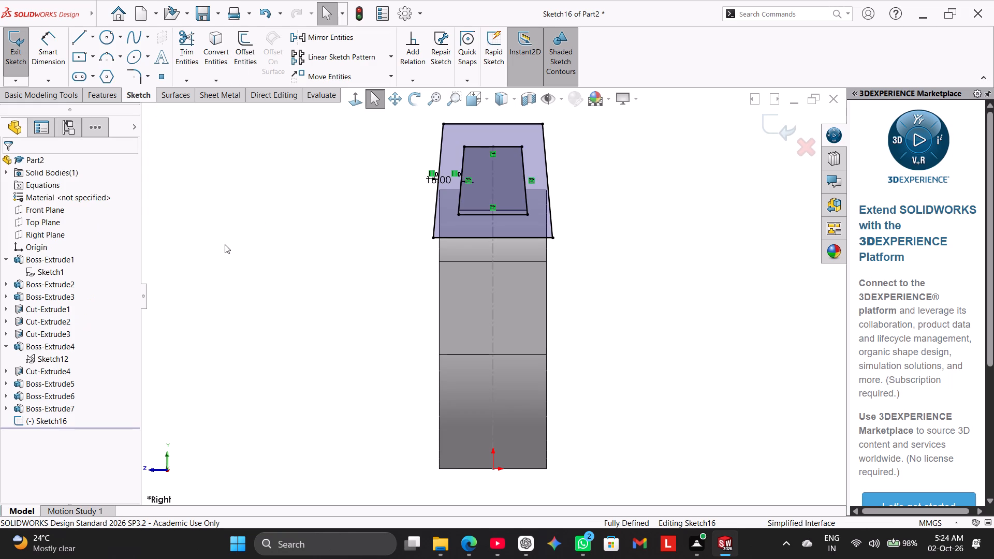
# Change the four lines of the inner converted trapezoid to construction geometry, leaving the outer offset outline as the profile.
pyautogui.moveTo(367, 189); pyautogui.dragTo(406, 210, button='middle')
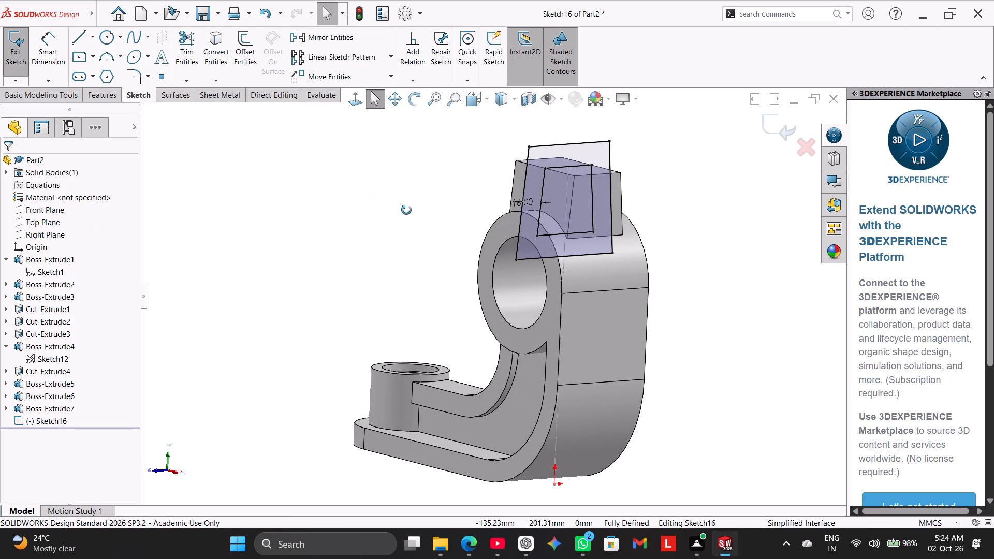
pyautogui.moveTo(406, 210); pyautogui.dragTo(373, 213, button='middle')
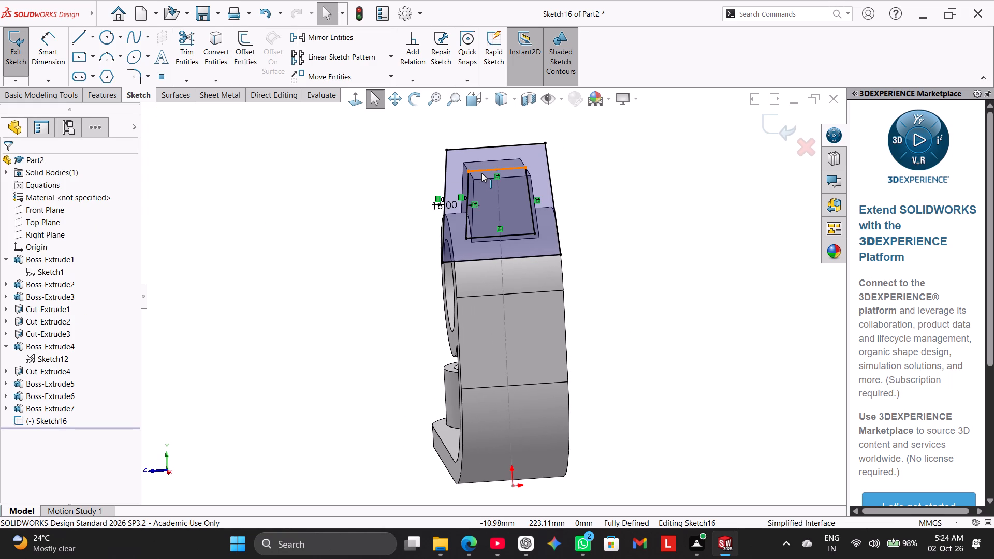
pyautogui.rightClick(483, 172)
pyautogui.click(508, 157)
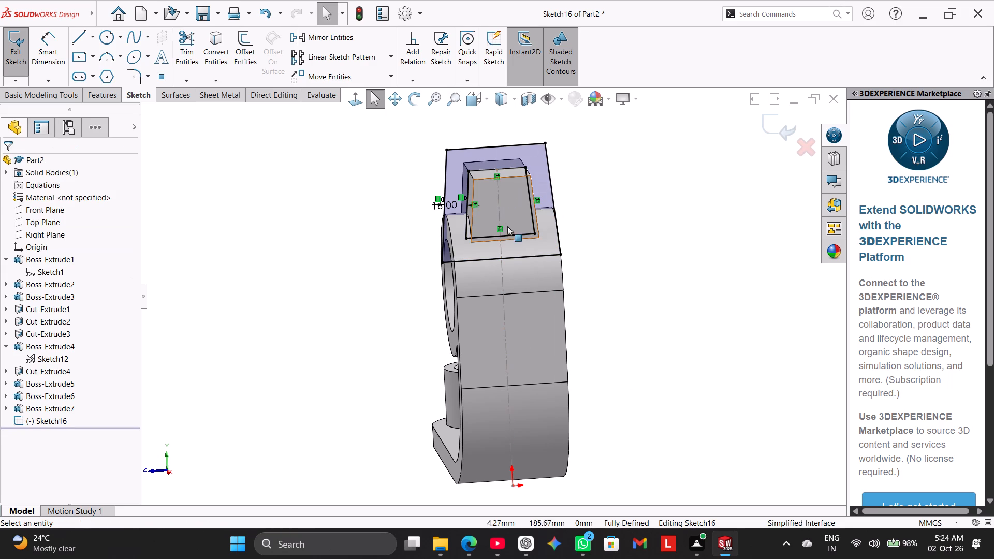
pyautogui.rightClick(513, 234)
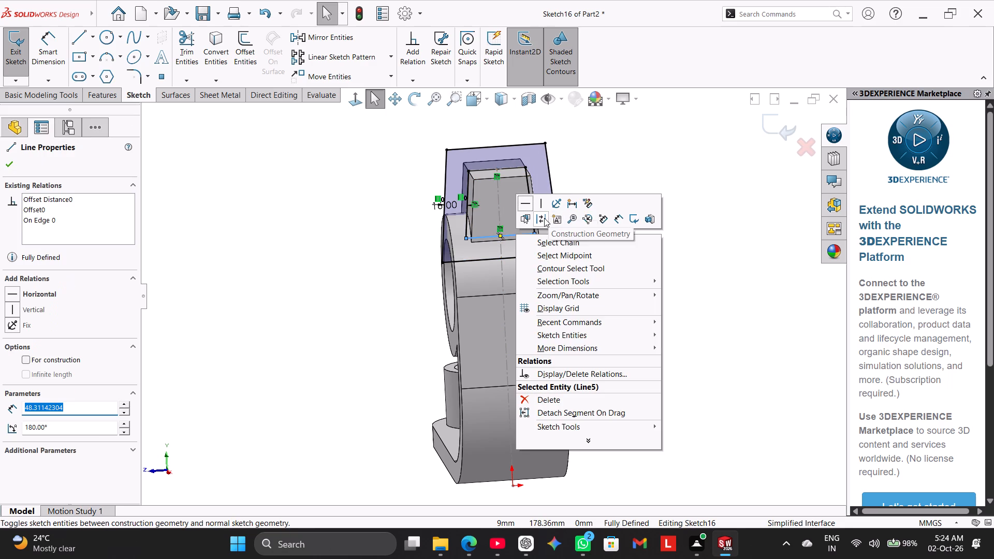
pyautogui.click(544, 218)
pyautogui.rightClick(529, 202)
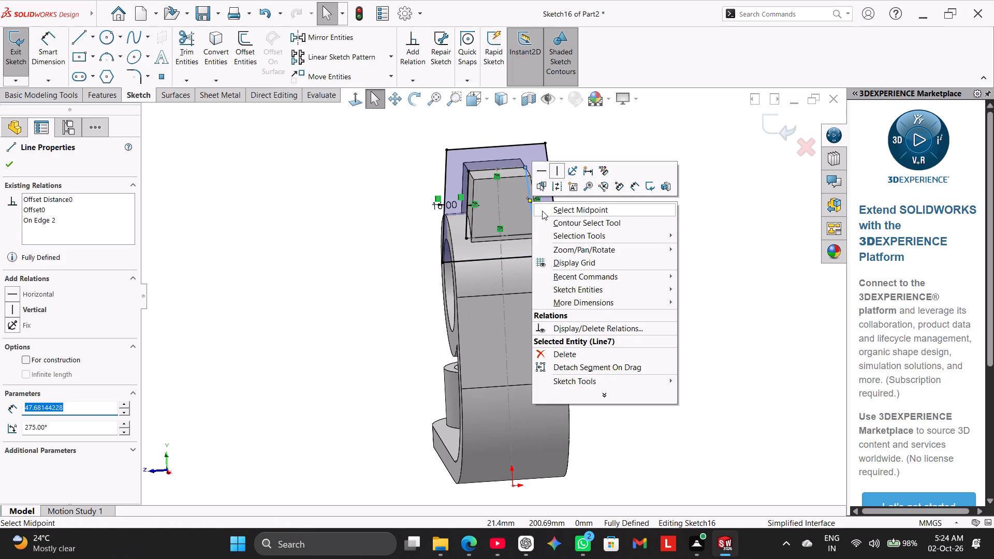
pyautogui.click(554, 188)
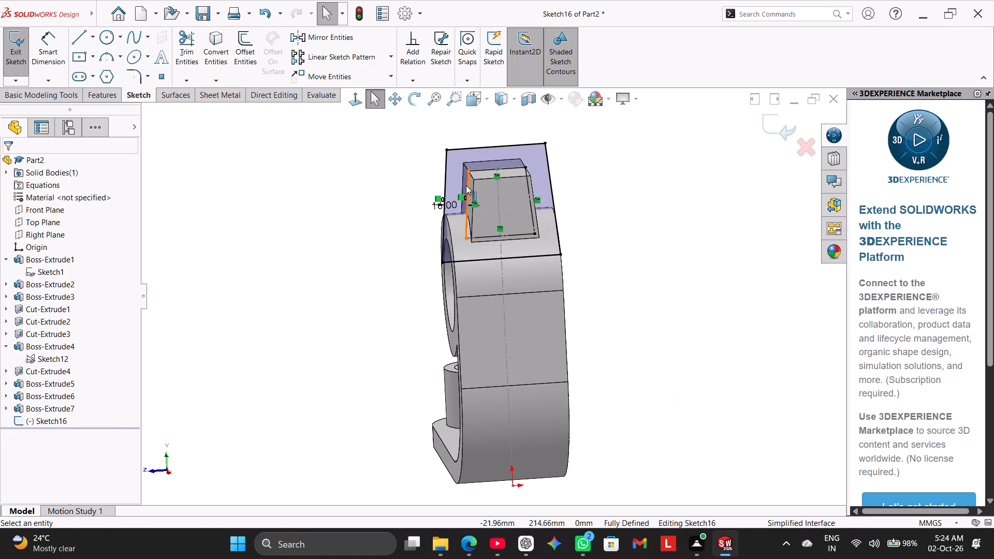
pyautogui.rightClick(466, 185)
pyautogui.click(493, 173)
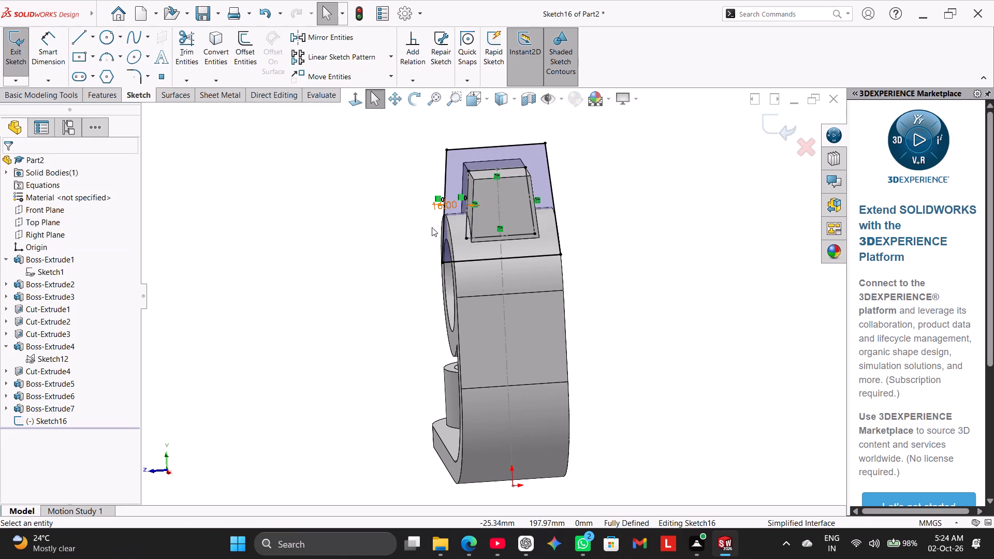
pyautogui.moveTo(412, 233); pyautogui.dragTo(462, 263, button='middle')
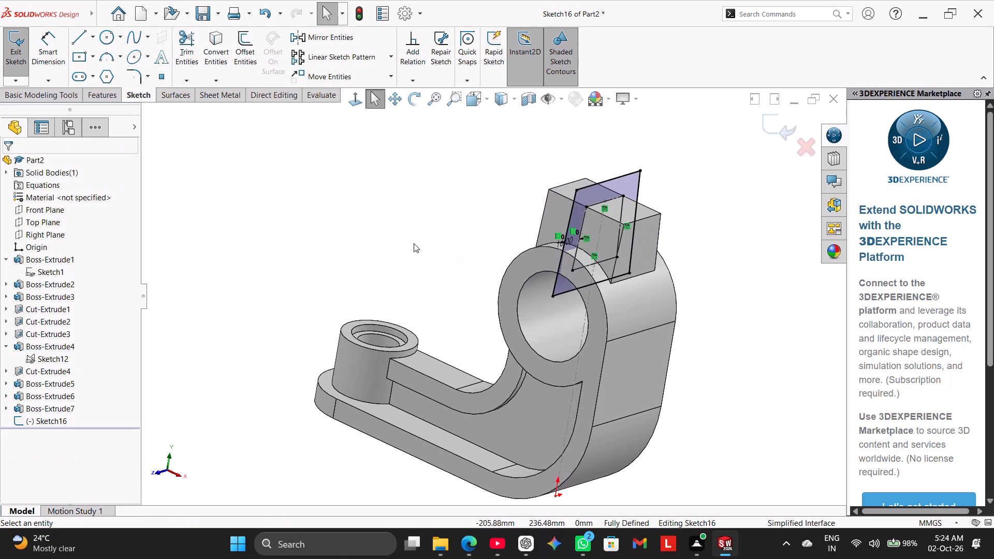
pyautogui.click(122, 94)
# Extrude-cut the offset trapezoid profile 5 mm with a Mid Plane end condition to slot the tapered clamp block.
pyautogui.click(99, 98)
pyautogui.click(189, 57)
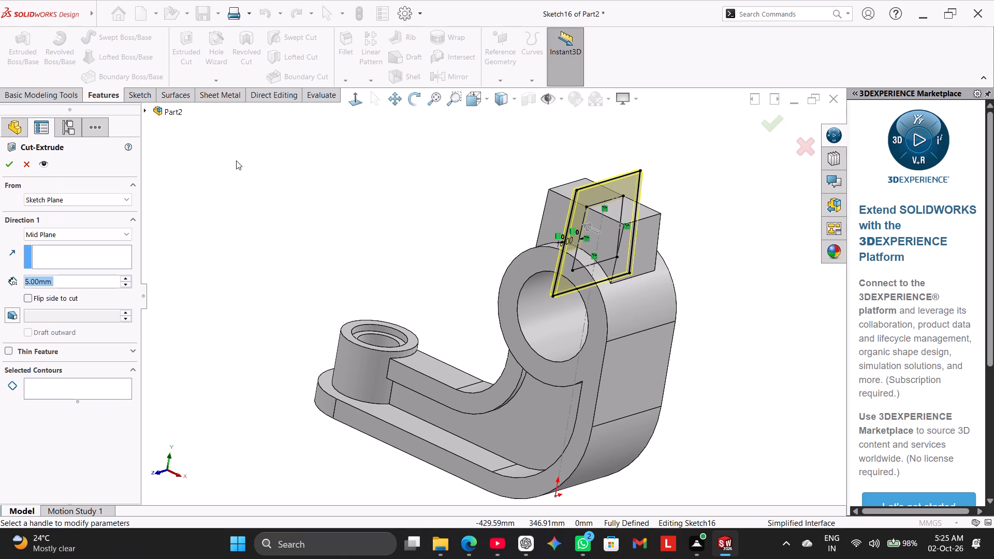
pyautogui.click(10, 168)
pyautogui.click(315, 230)
pyautogui.moveTo(363, 237); pyautogui.dragTo(379, 249, button='middle')
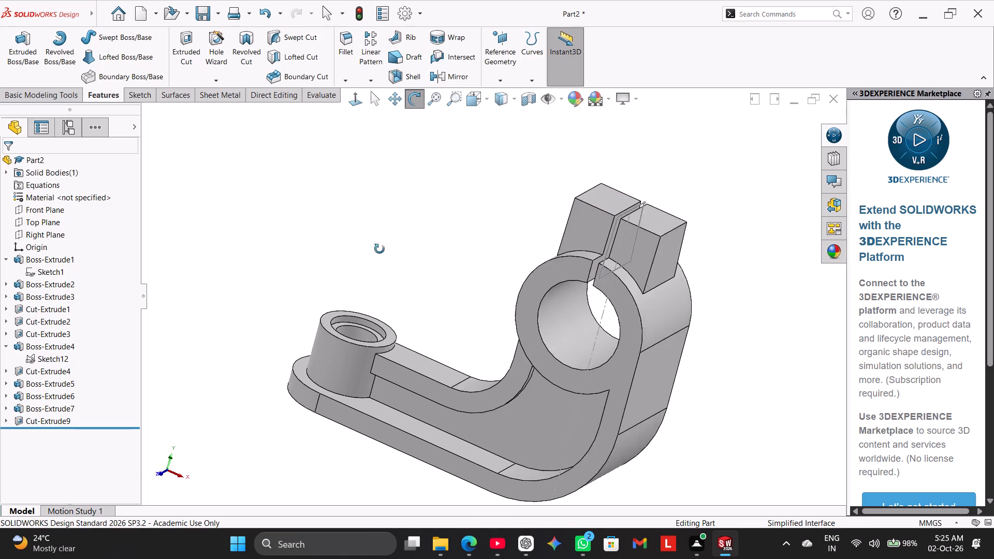
pyautogui.moveTo(379, 249); pyautogui.dragTo(390, 259, button='middle')
pyautogui.click(389, 245)
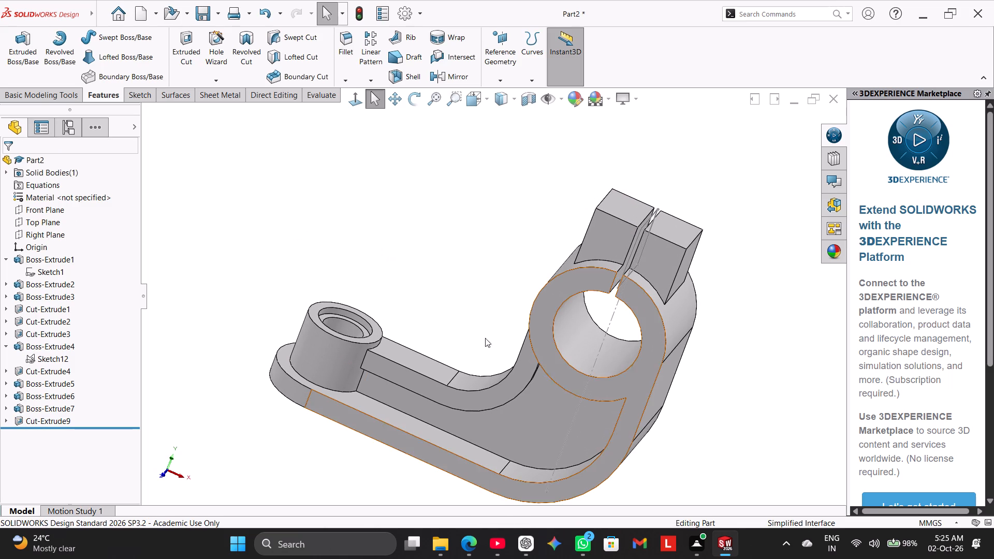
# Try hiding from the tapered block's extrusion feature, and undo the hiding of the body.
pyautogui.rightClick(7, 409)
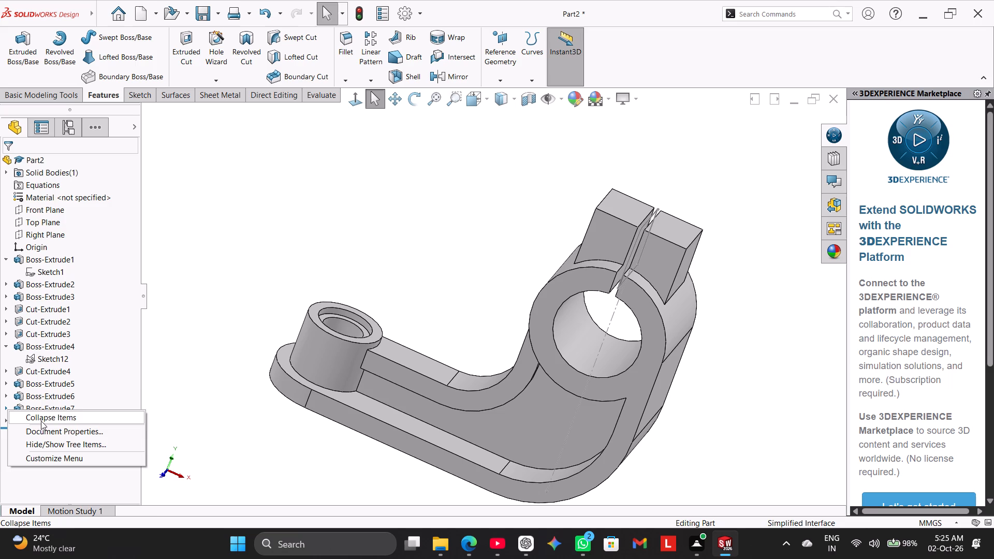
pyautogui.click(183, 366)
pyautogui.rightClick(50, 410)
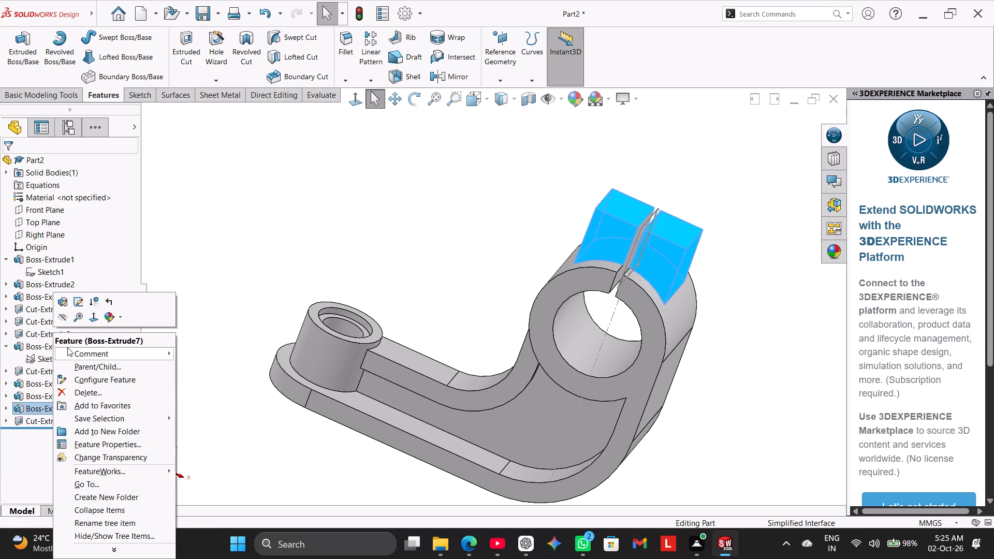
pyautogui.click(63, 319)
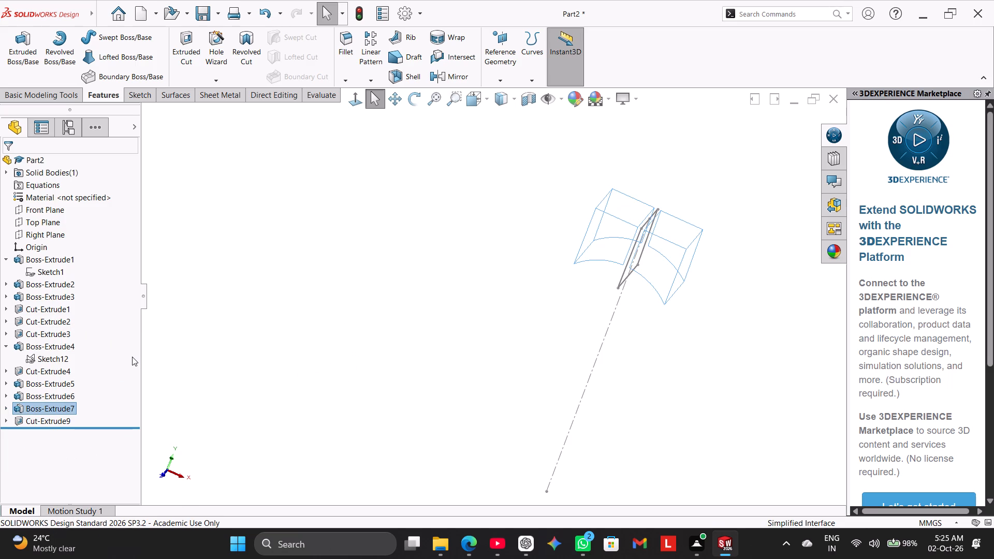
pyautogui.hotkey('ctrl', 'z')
# Hide the tapered block's profile sketch, Sketch15.
pyautogui.click(5, 409)
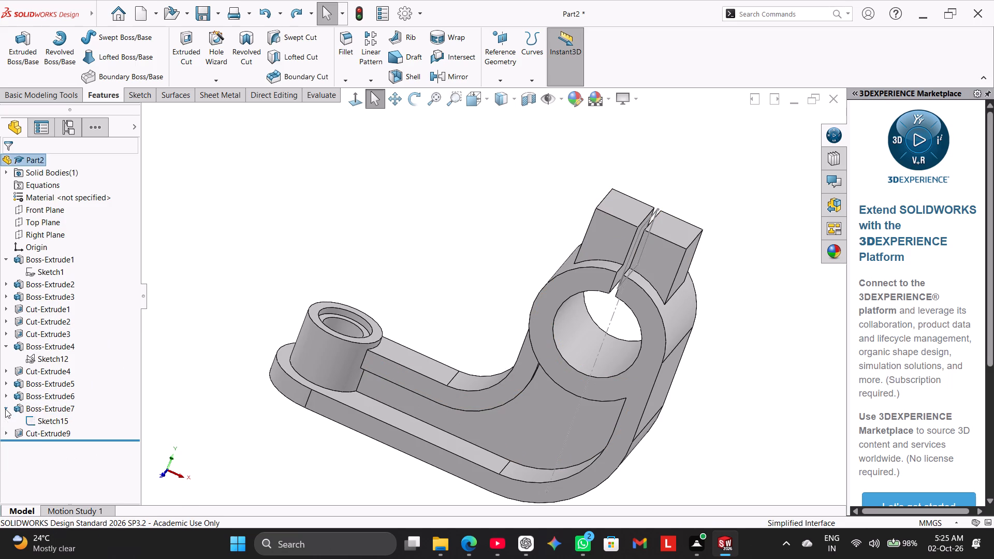
pyautogui.rightClick(35, 421)
pyautogui.click(49, 359)
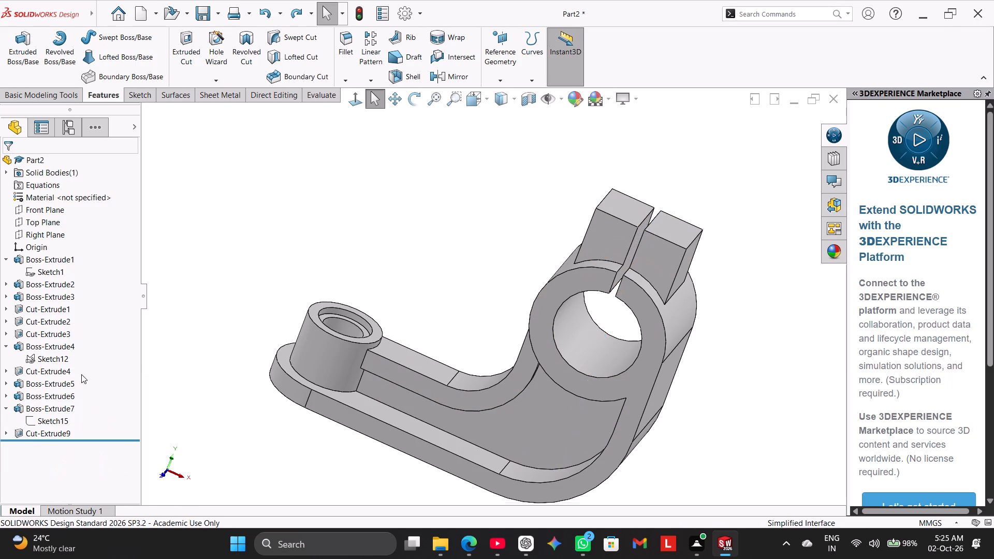
# Collapse the expanded extrusion features in the feature tree.
pyautogui.click(10, 346)
pyautogui.click(7, 396)
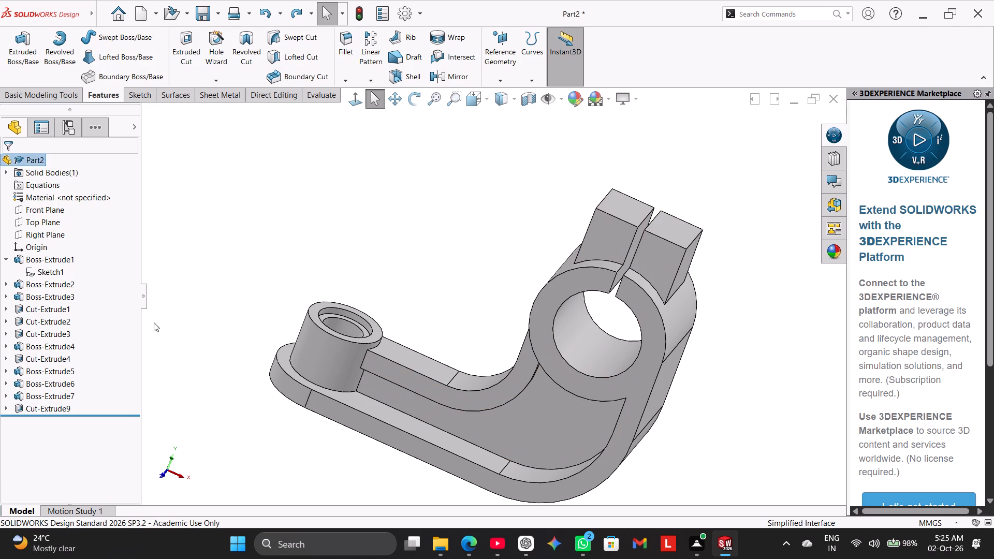
pyautogui.click(9, 260)
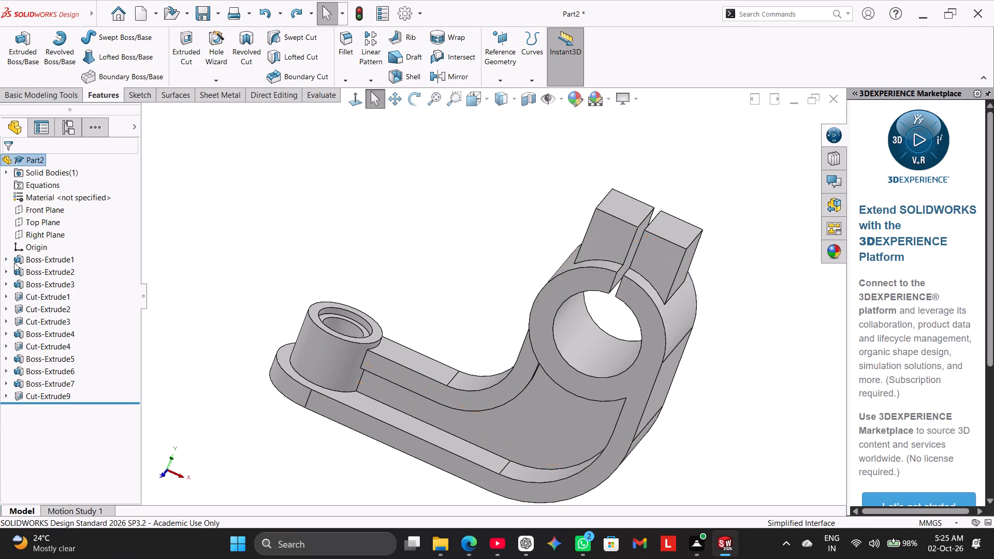
pyautogui.click(240, 286)
# Apply a full round fillet to the clamp block half farther from the arm, using its top face as centre and two slanted sides.
pyautogui.moveTo(243, 283); pyautogui.dragTo(373, 190, button='right')
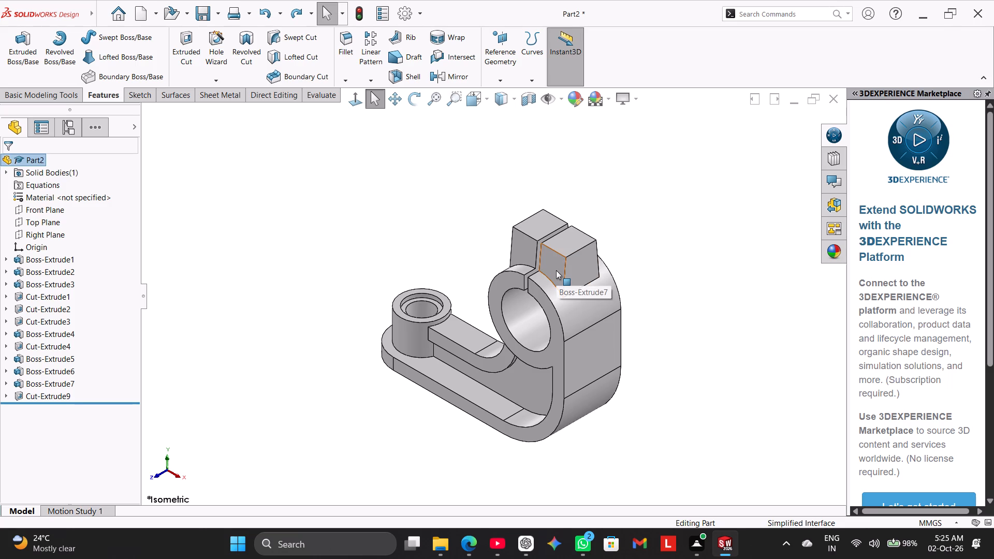
pyautogui.click(355, 47)
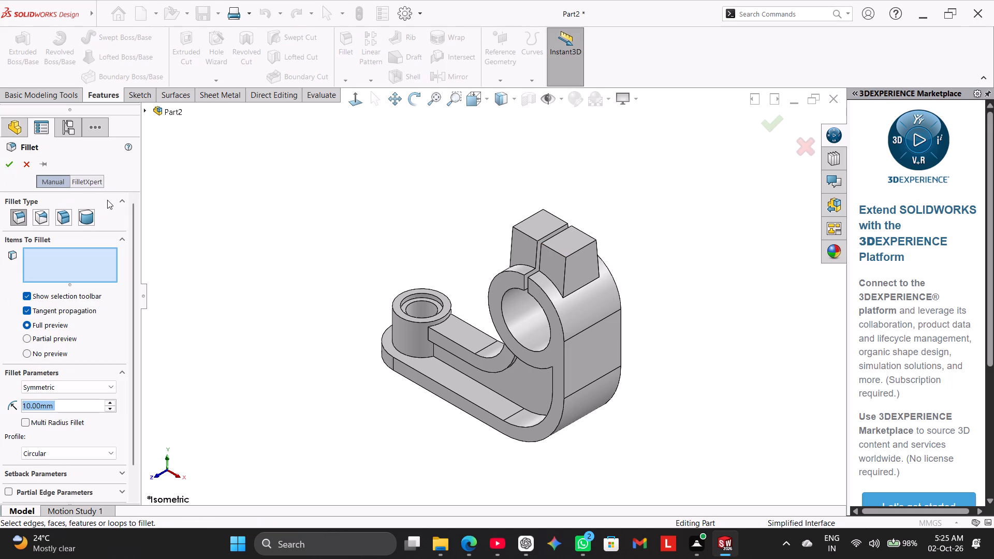
pyautogui.click(84, 217)
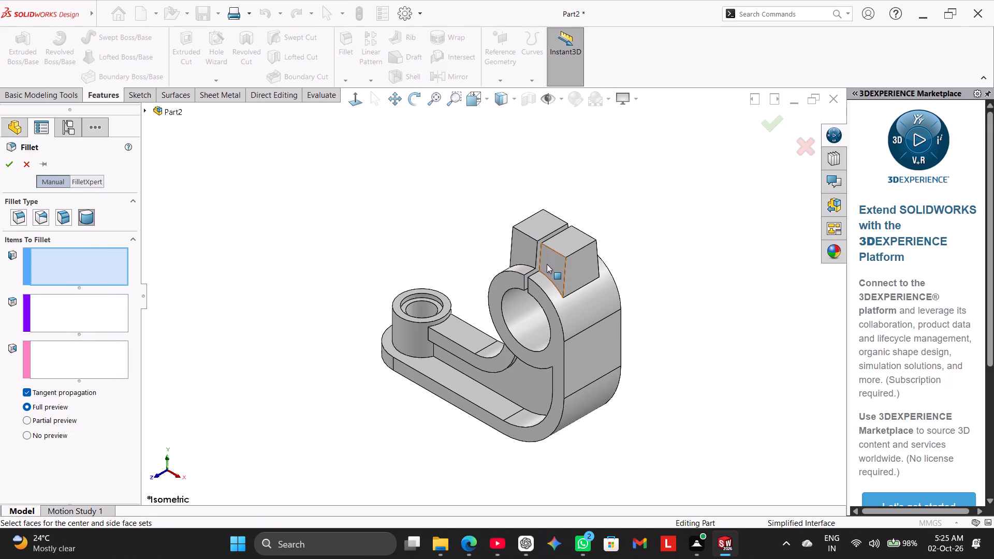
pyautogui.click(547, 264)
pyautogui.click(61, 318)
pyautogui.click(568, 241)
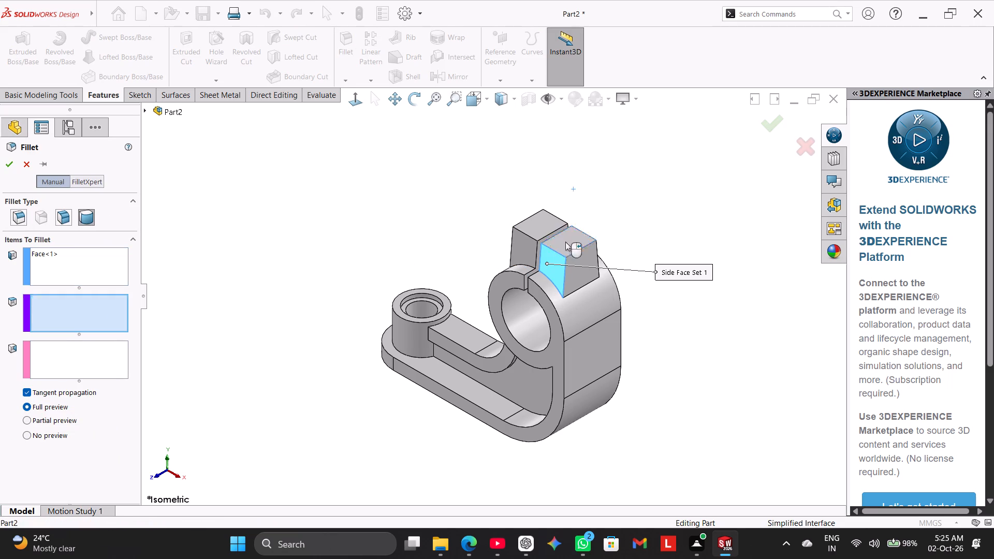
pyautogui.click(67, 369)
pyautogui.moveTo(632, 173); pyautogui.dragTo(569, 273, button='middle')
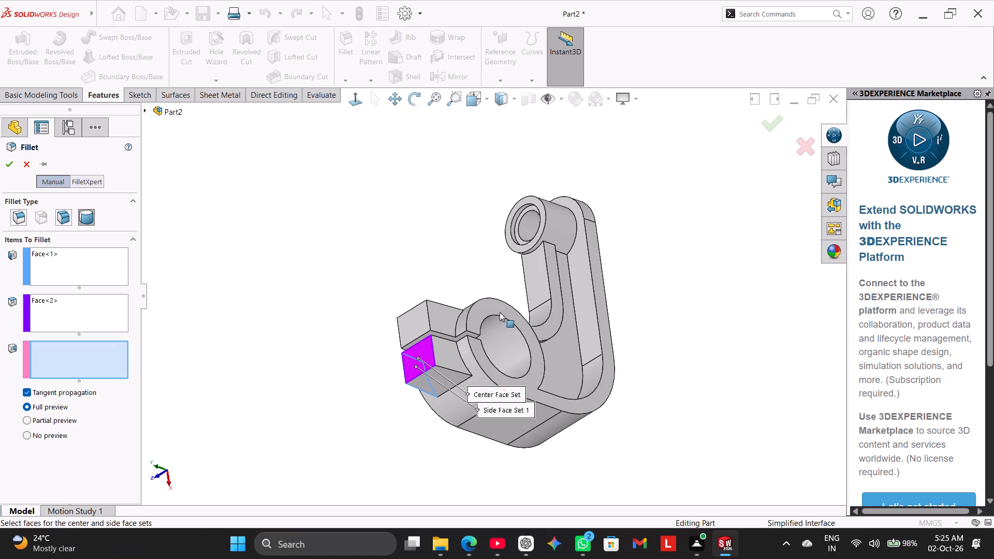
pyautogui.click(444, 352)
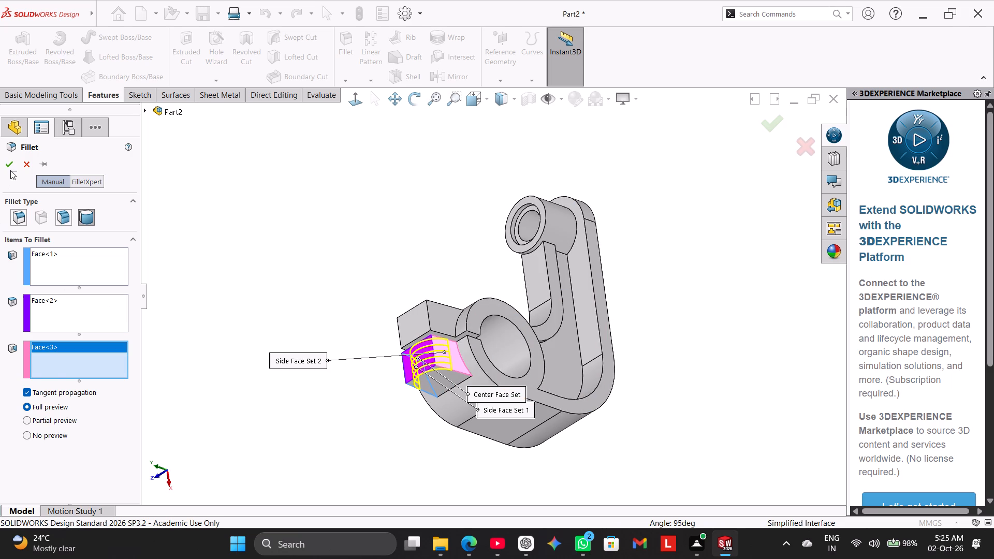
pyautogui.click(10, 170)
pyautogui.click(235, 287)
pyautogui.moveTo(269, 285); pyautogui.dragTo(290, 277, button='middle')
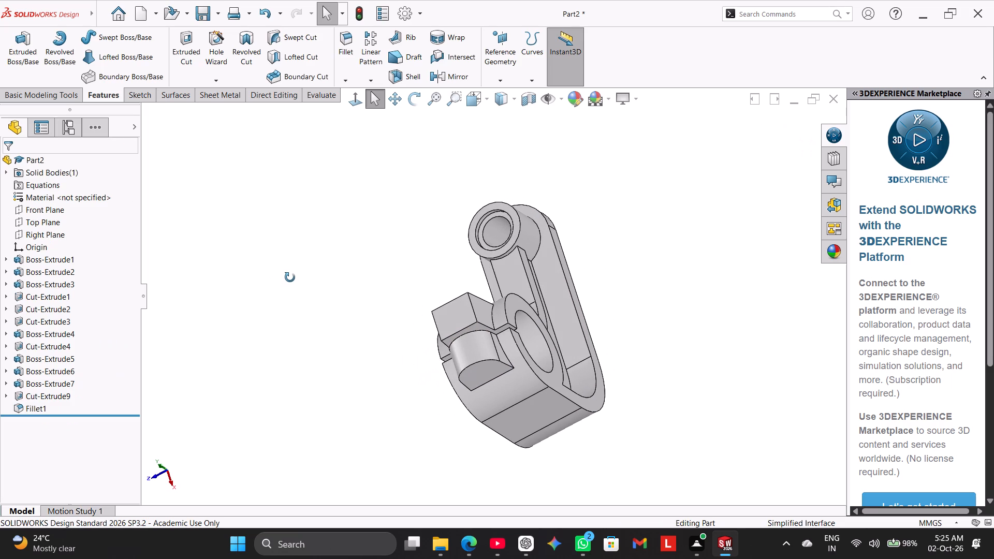
pyautogui.moveTo(290, 277); pyautogui.dragTo(362, 233, button='middle')
# Apply a full round fillet to the clamp block half nearer the arm, using its top face as centre and two slanted sides.
pyautogui.click(353, 49)
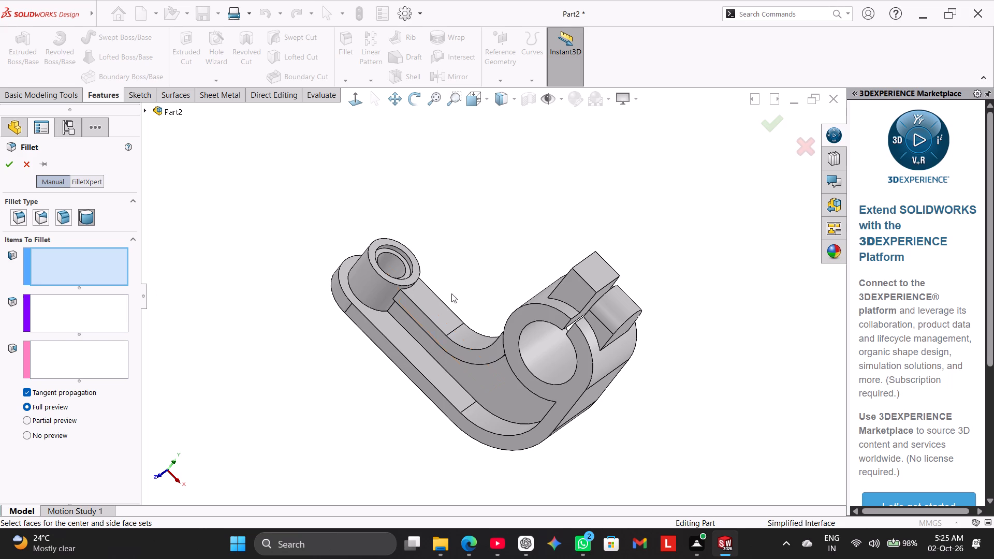
pyautogui.click(565, 286)
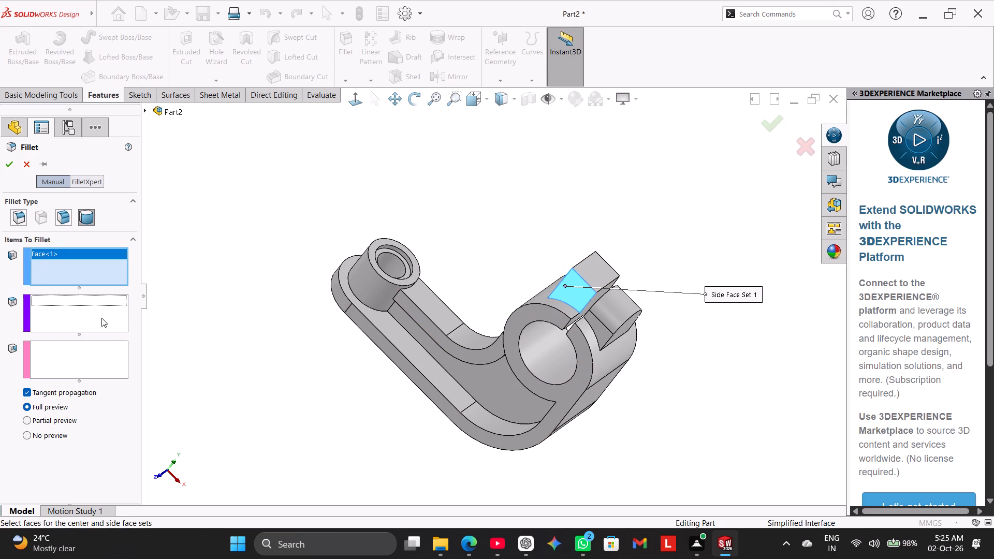
pyautogui.click(101, 318)
pyautogui.click(596, 268)
pyautogui.click(568, 240)
pyautogui.rightClick(568, 240)
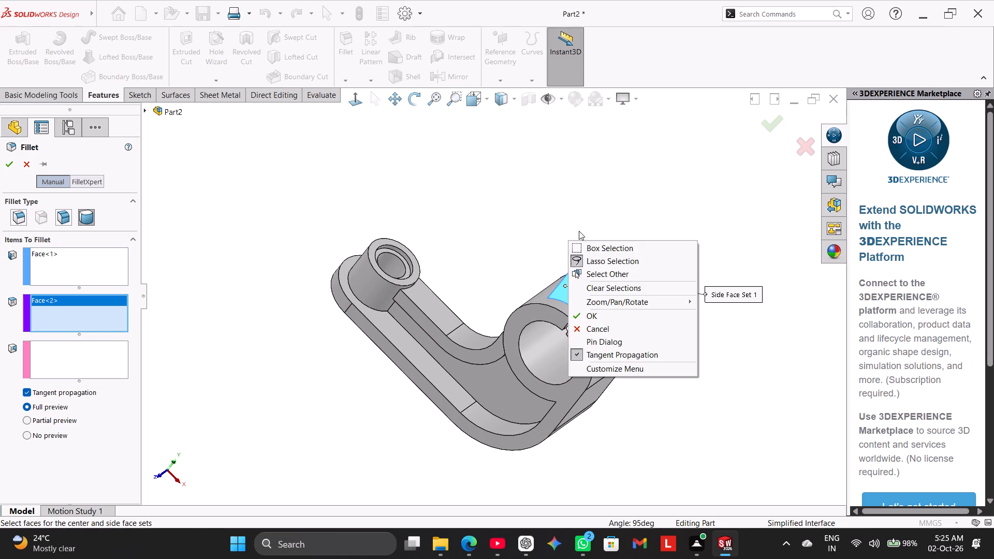
pyautogui.click(594, 206)
pyautogui.rightClick(594, 206)
pyautogui.click(594, 206)
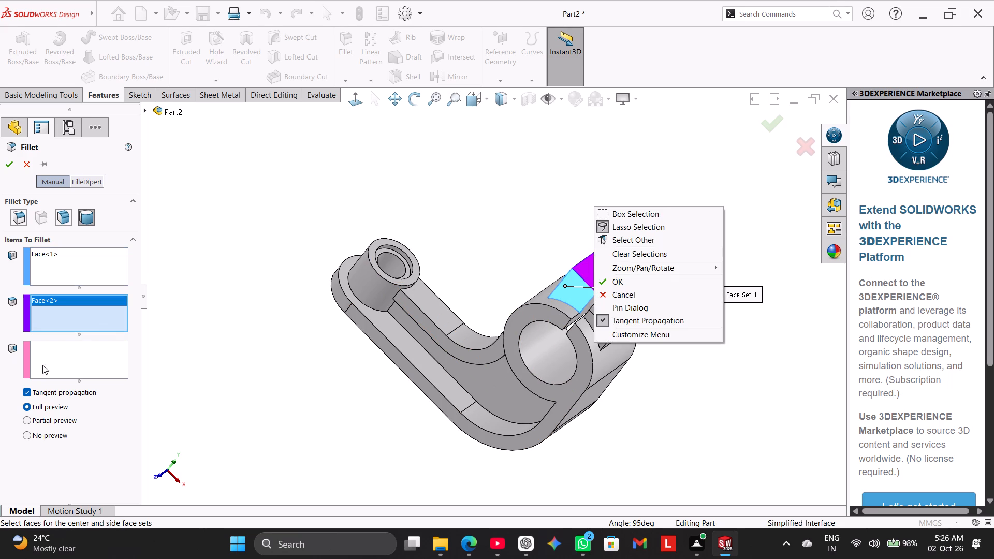
pyautogui.click(57, 360)
pyautogui.moveTo(463, 218); pyautogui.dragTo(386, 311, button='middle')
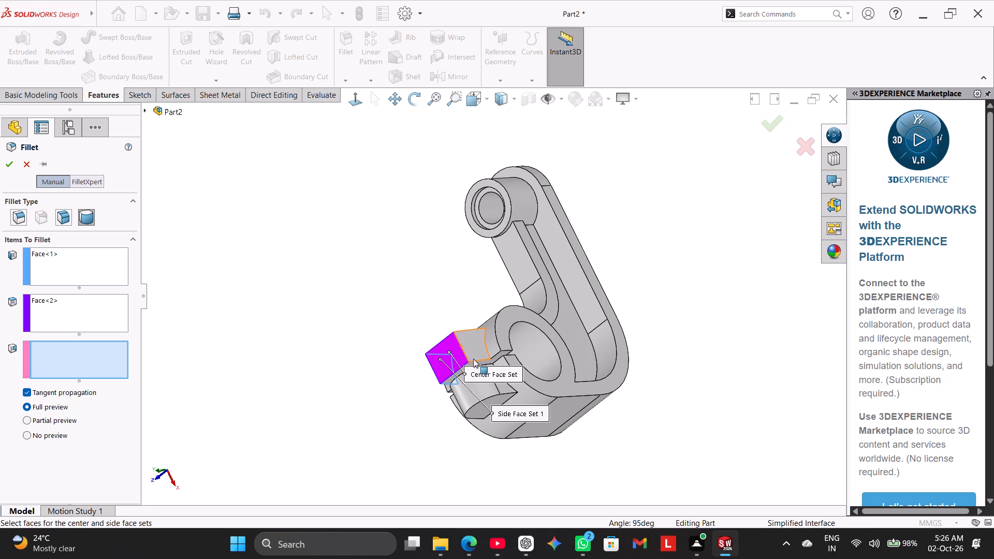
pyautogui.click(470, 348)
pyautogui.click(7, 164)
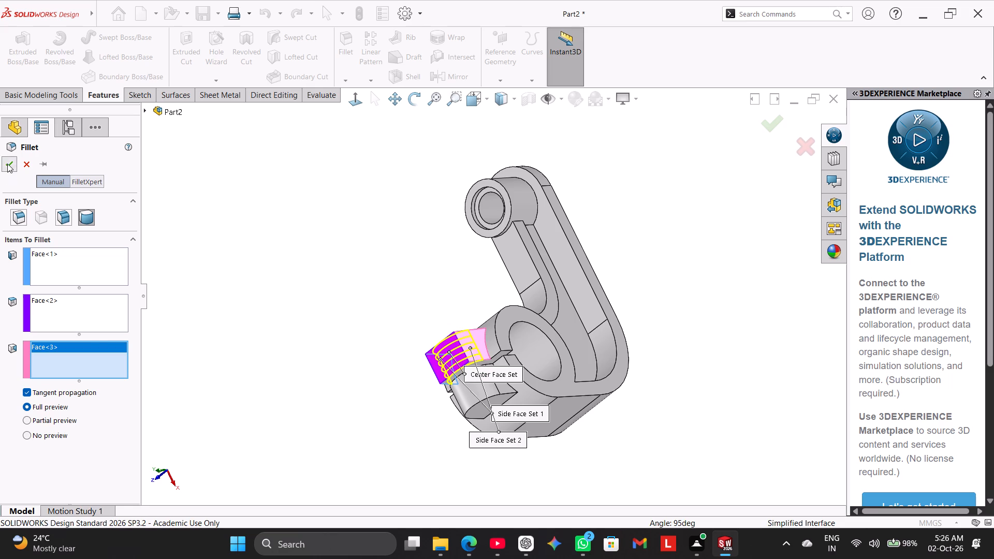
# Sketch a circle about 18 mm in diameter on the clamp block's flat outer end face, centred on the rounded top's arc centre.
pyautogui.moveTo(282, 364); pyautogui.dragTo(443, 224, button='right')
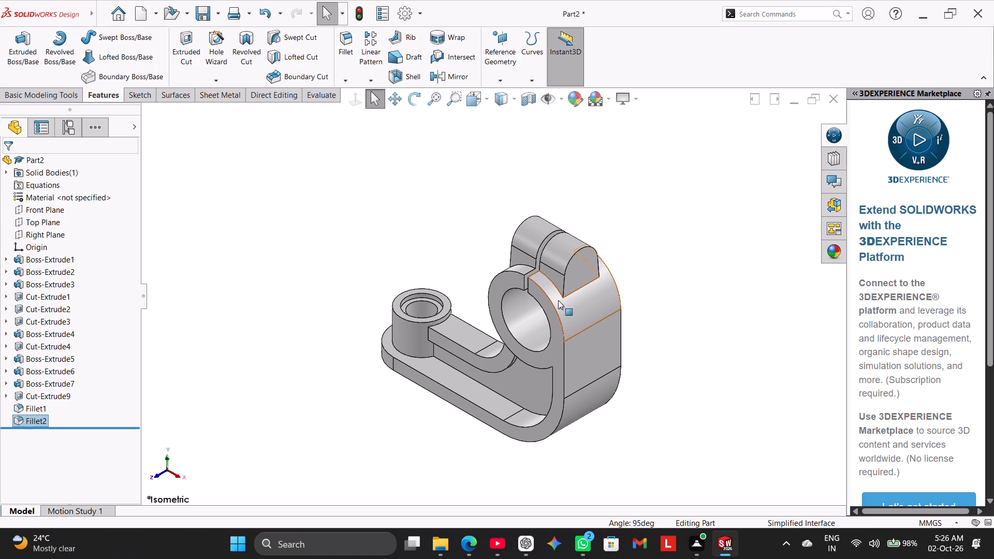
pyautogui.rightClick(573, 267)
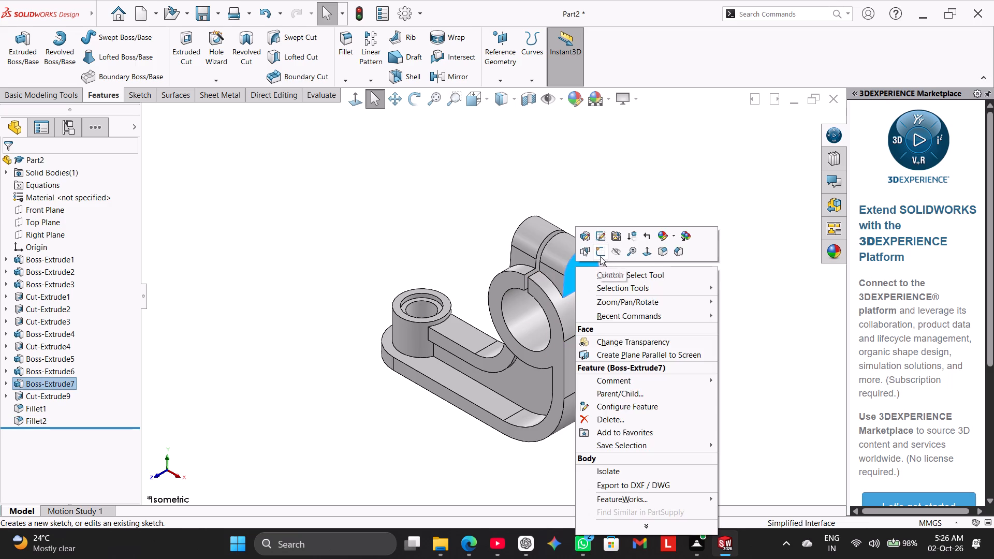
pyautogui.click(601, 255)
pyautogui.click(351, 259)
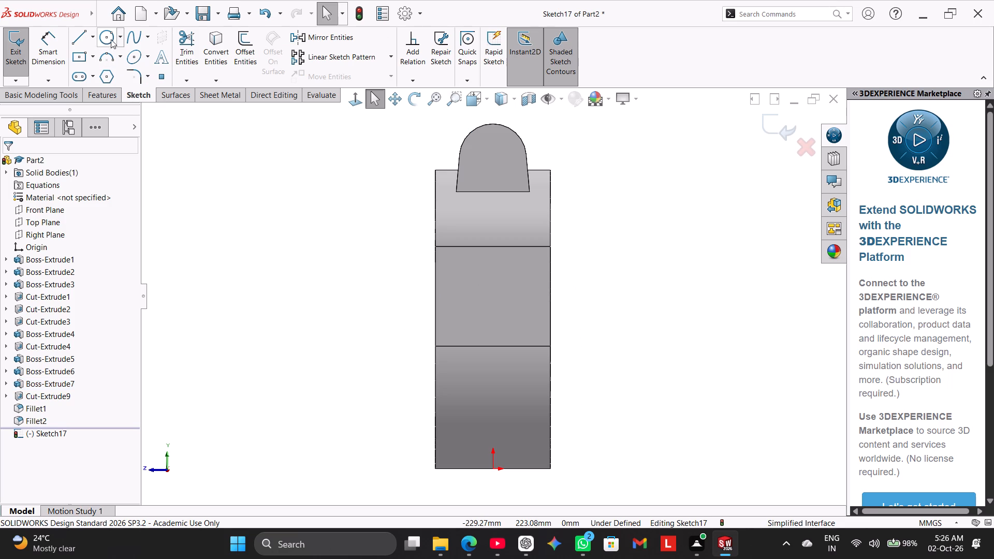
pyautogui.click(109, 37)
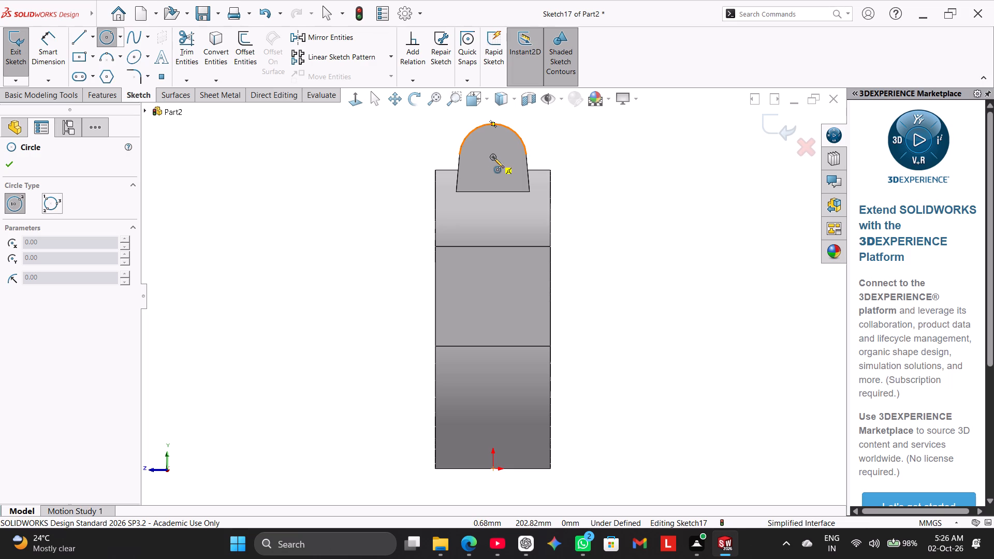
pyautogui.click(494, 158)
pyautogui.click(499, 170)
pyautogui.rightClick(411, 167)
pyautogui.click(436, 173)
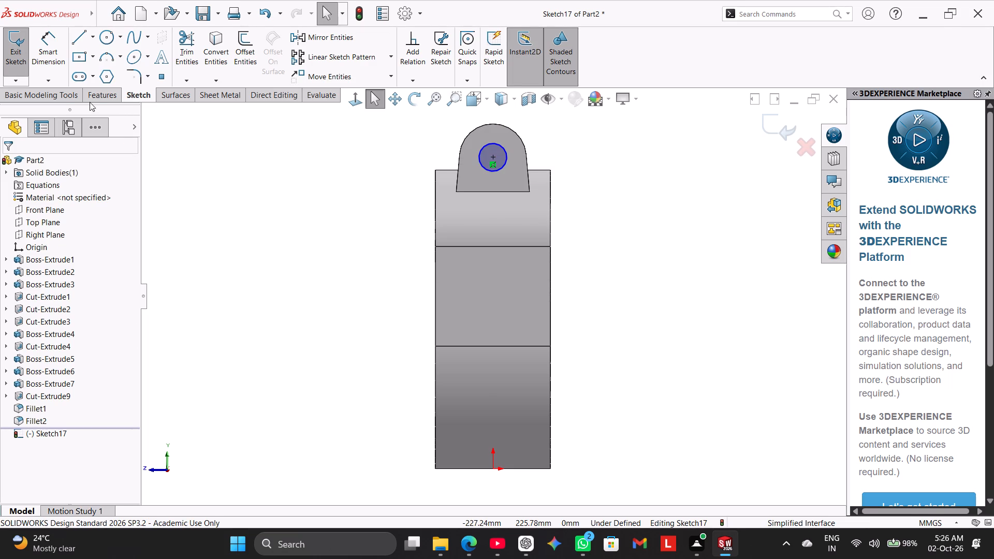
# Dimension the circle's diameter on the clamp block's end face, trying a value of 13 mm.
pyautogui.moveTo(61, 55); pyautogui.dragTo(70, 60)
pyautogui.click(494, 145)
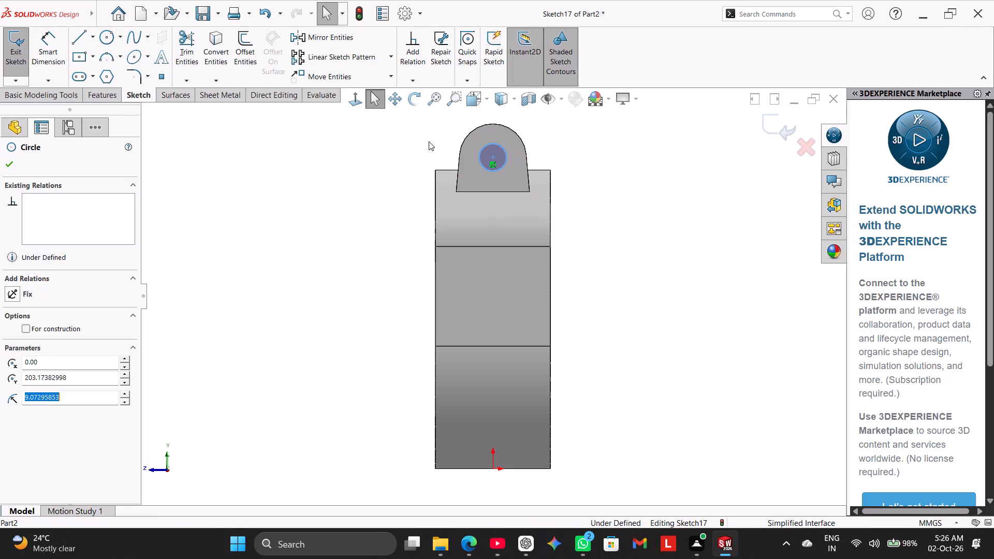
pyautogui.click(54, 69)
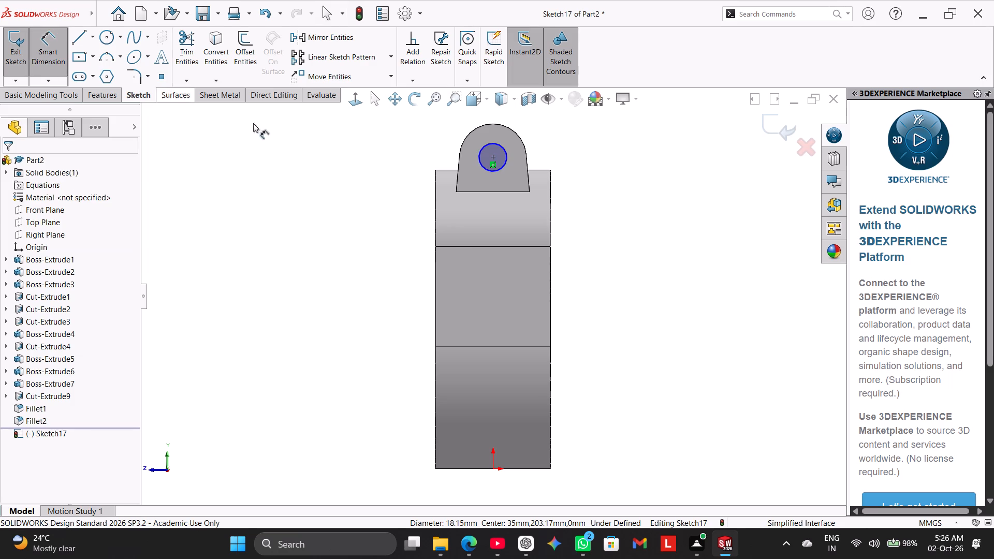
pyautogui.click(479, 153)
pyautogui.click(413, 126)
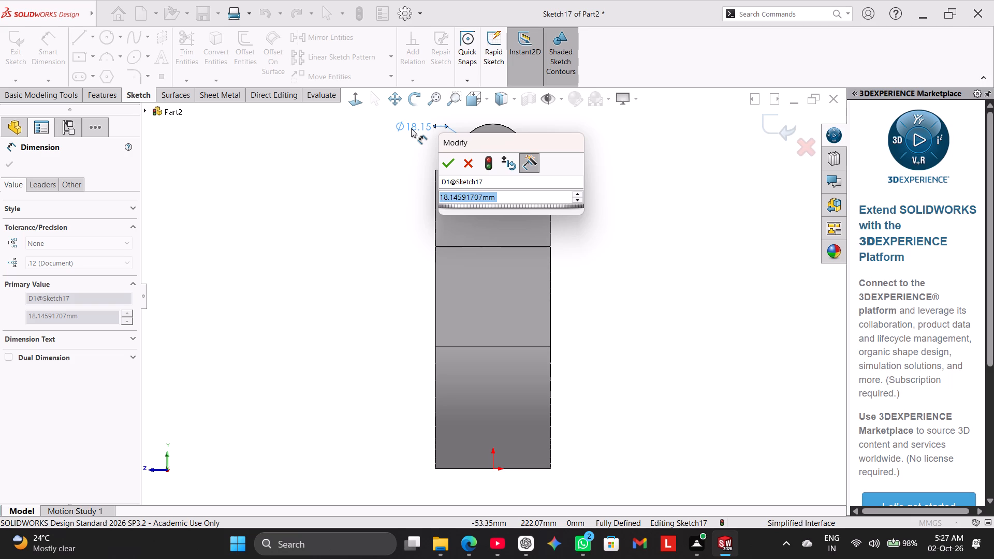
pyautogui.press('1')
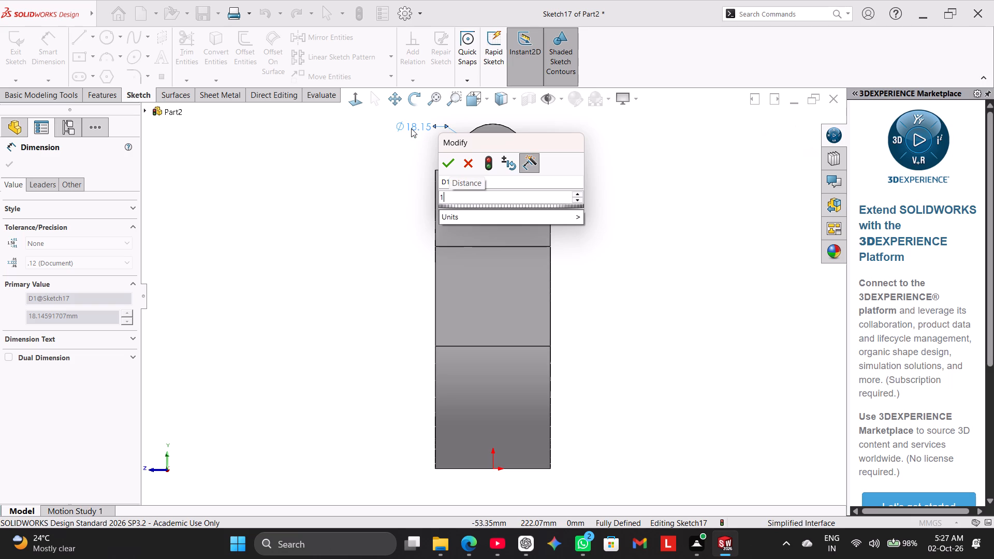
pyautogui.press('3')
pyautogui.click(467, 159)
# Delete the dimensioned circle from the clamp block's end face and exit the sketch.
pyautogui.rightClick(429, 125)
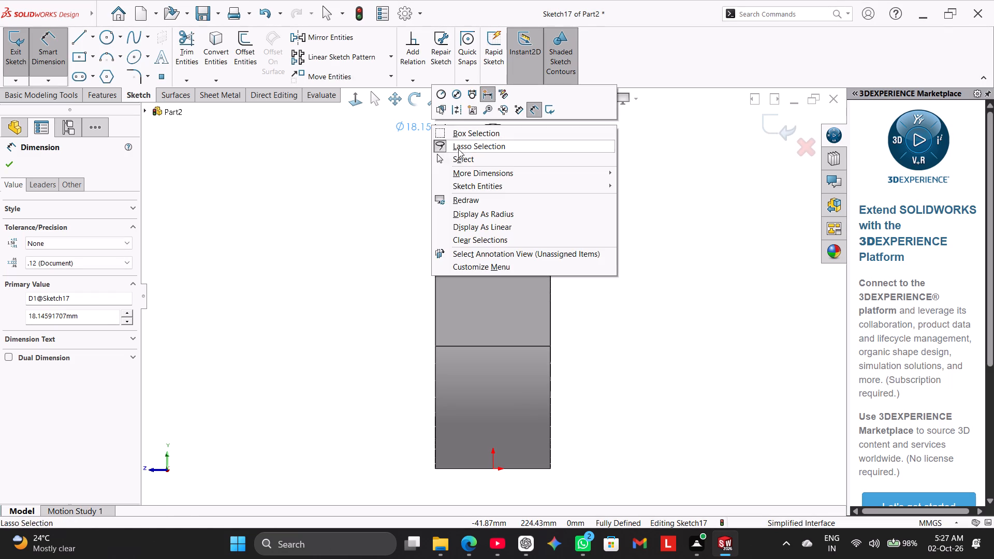
pyautogui.click(361, 192)
pyautogui.rightClick(480, 161)
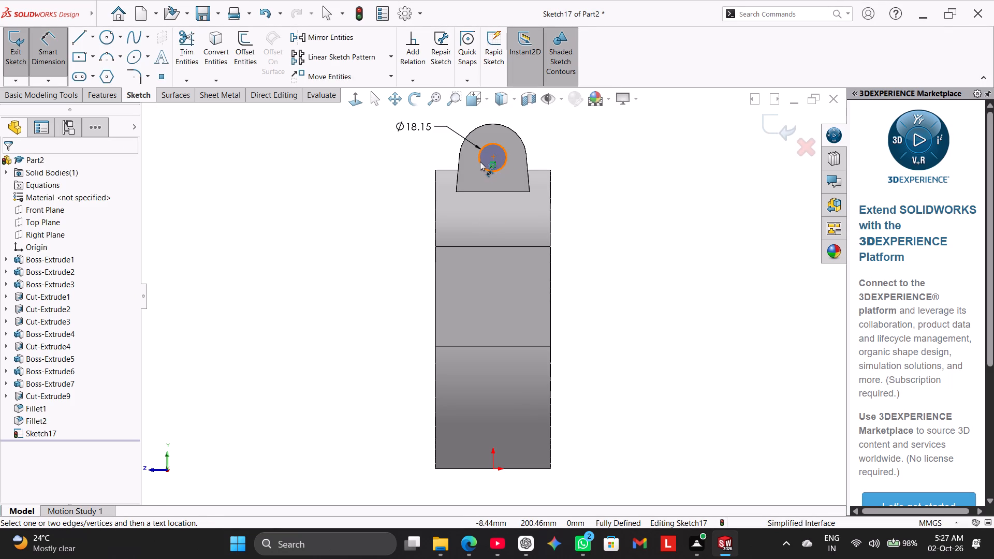
pyautogui.click(511, 199)
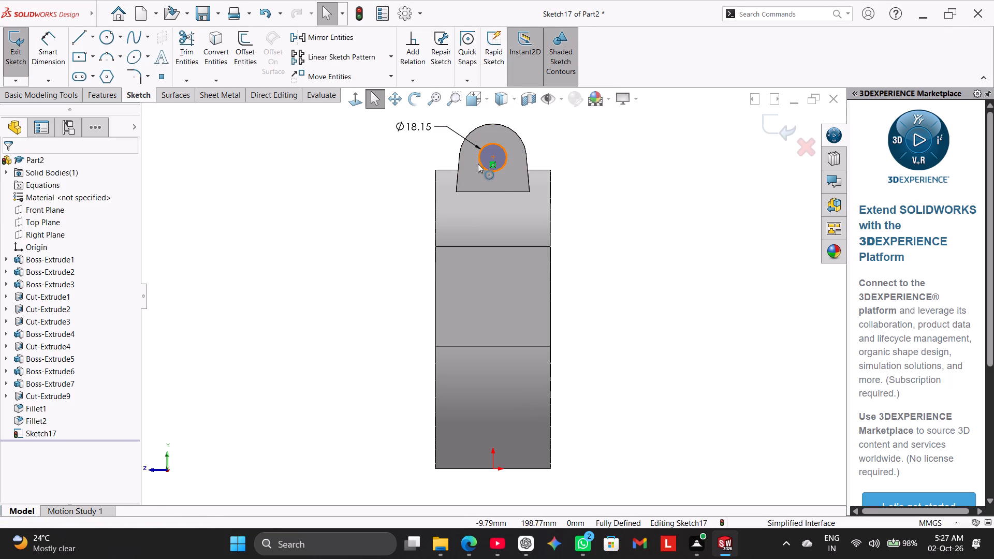
pyautogui.rightClick(480, 159)
pyautogui.click(531, 323)
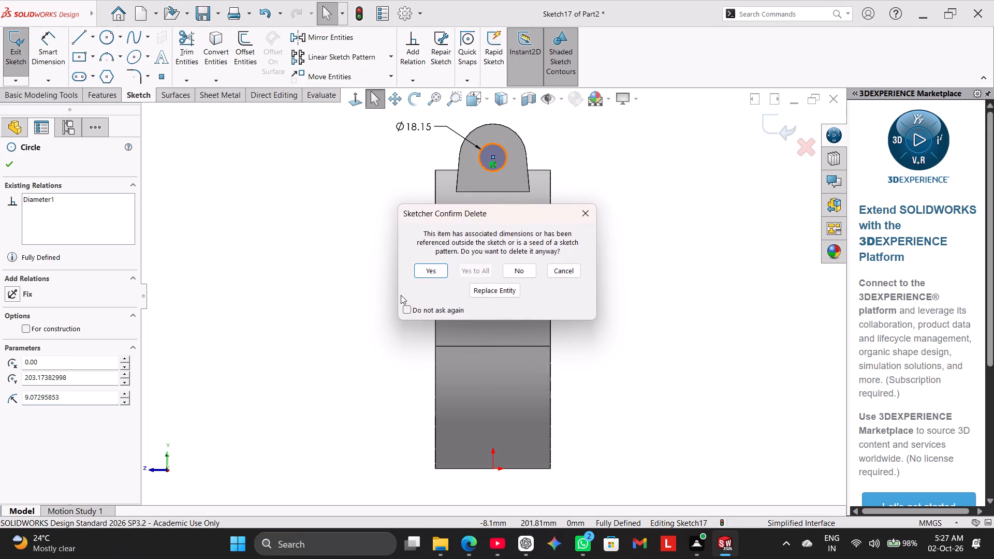
pyautogui.click(426, 270)
pyautogui.scroll(-1, 325, 268)
pyautogui.moveTo(256, 336); pyautogui.dragTo(461, 245, button='right')
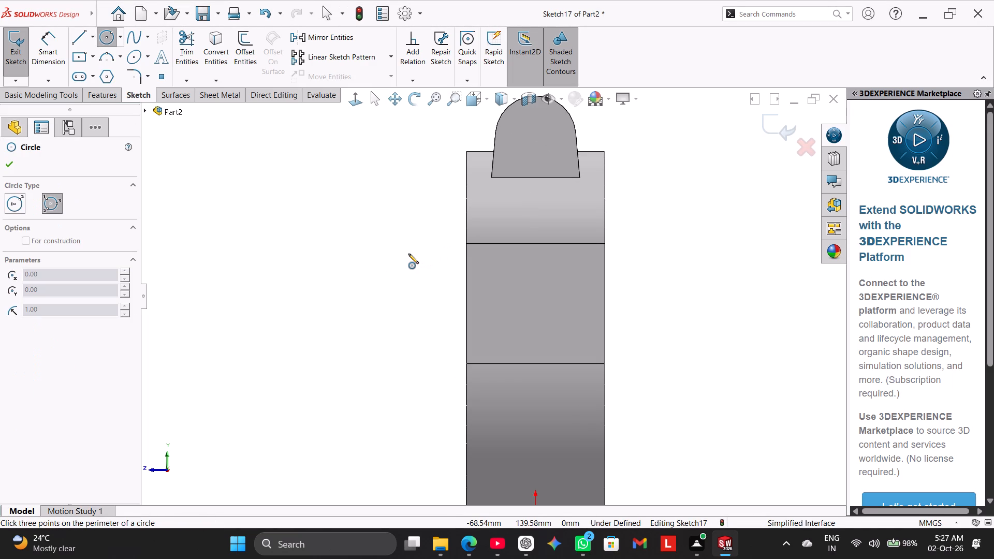
pyautogui.scroll(2, 406, 266)
pyautogui.moveTo(397, 268); pyautogui.dragTo(476, 321, button='middle')
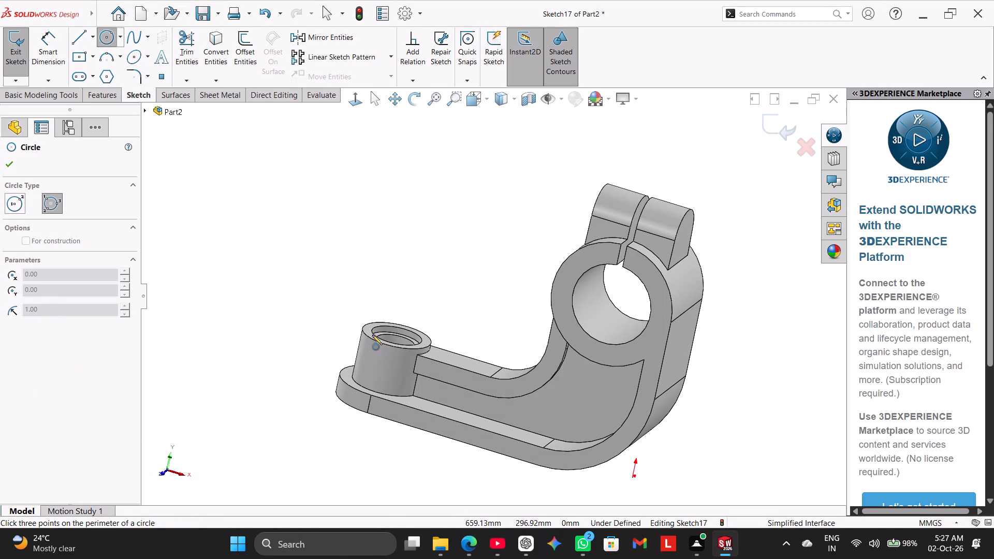
pyautogui.moveTo(316, 290); pyautogui.dragTo(442, 219, button='right')
pyautogui.click(13, 44)
# Start a Hole Wizard legacy hole of the Counterbored type, with the part in isometric view.
pyautogui.moveTo(212, 264); pyautogui.dragTo(281, 231, button='right')
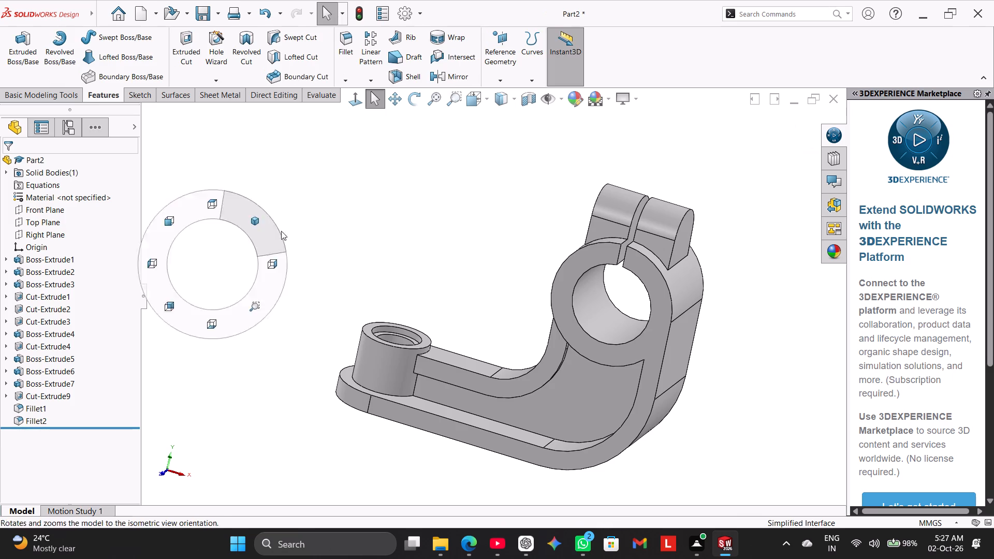
pyautogui.moveTo(281, 231); pyautogui.dragTo(396, 168, button='right')
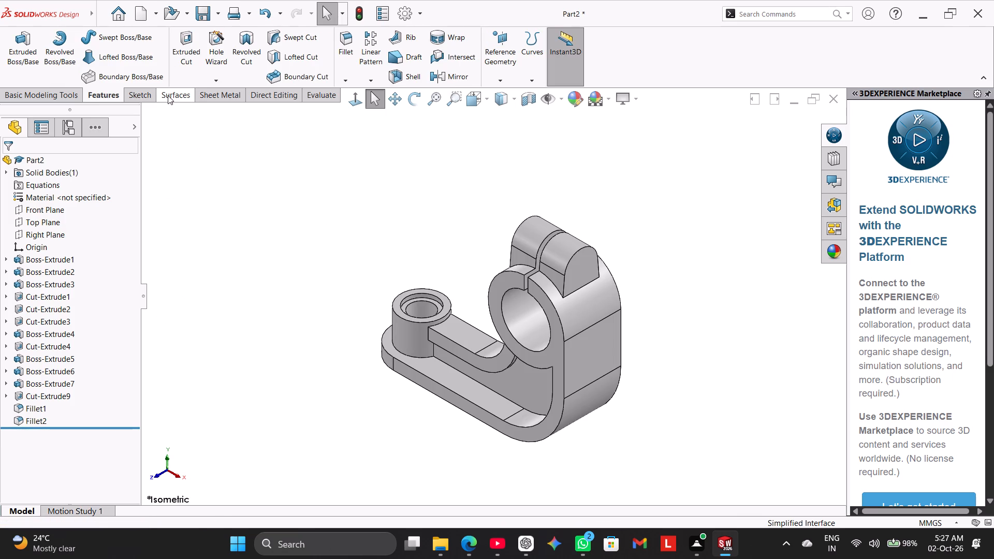
pyautogui.click(213, 56)
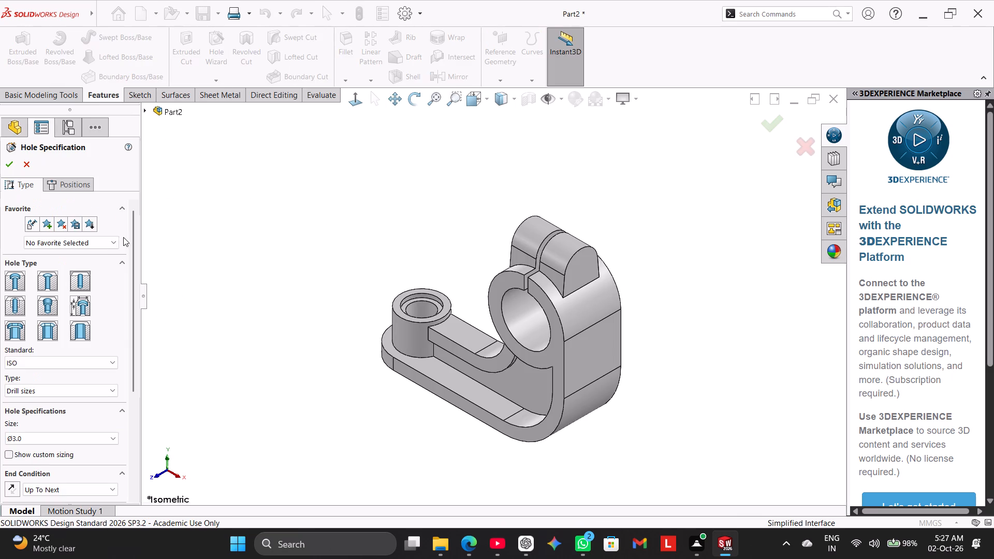
pyautogui.click(89, 303)
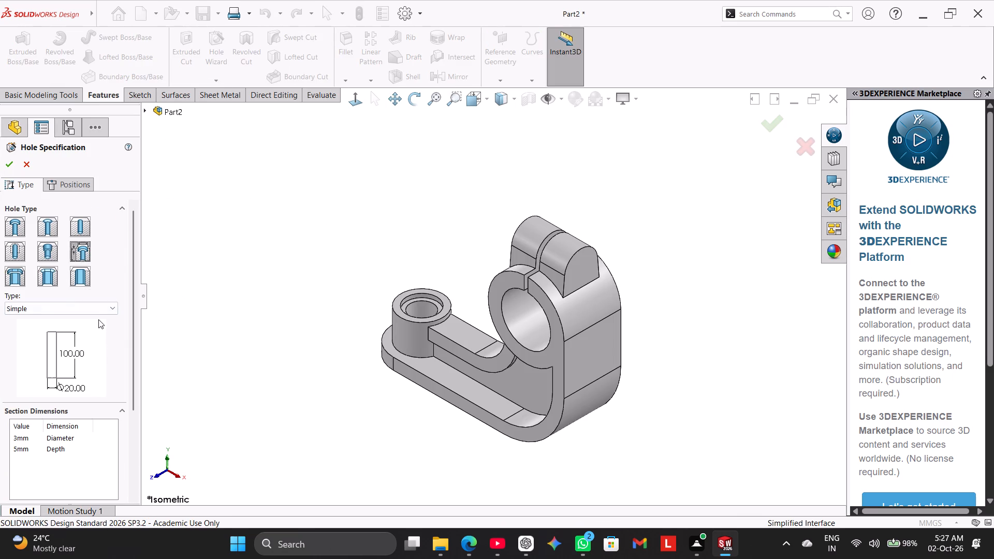
pyautogui.click(98, 304)
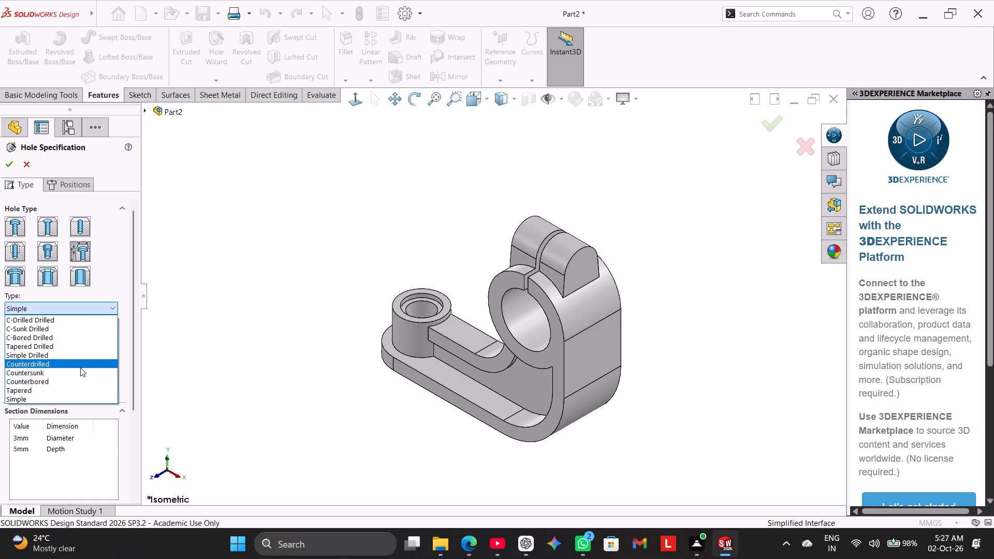
pyautogui.click(86, 381)
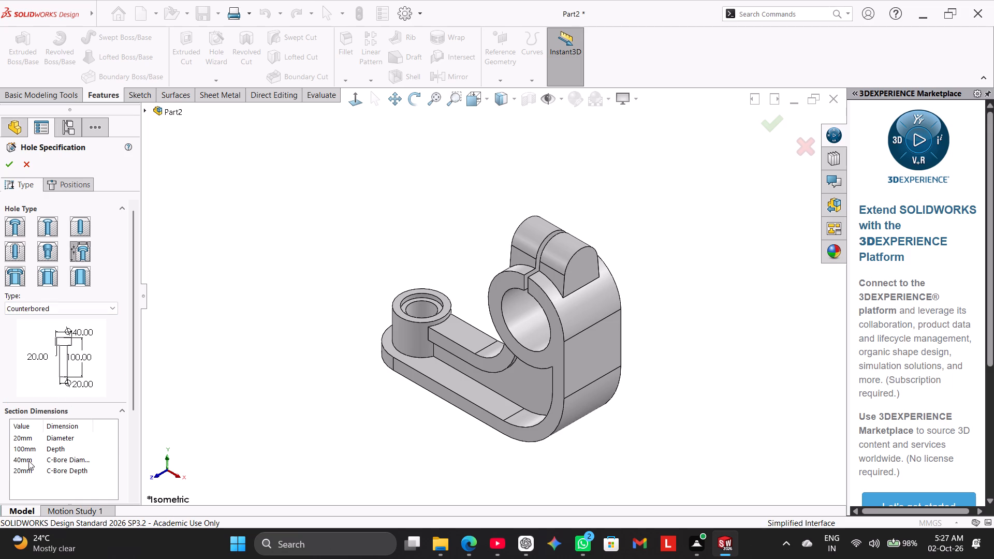
# Set the counterbored hole's diameter to 13.5 mm, counterbore diameter to 22 mm and counterbore depth to 6.60 mm.
pyautogui.doubleClick(25, 439)
pyautogui.write('13')
pyautogui.write('.5')
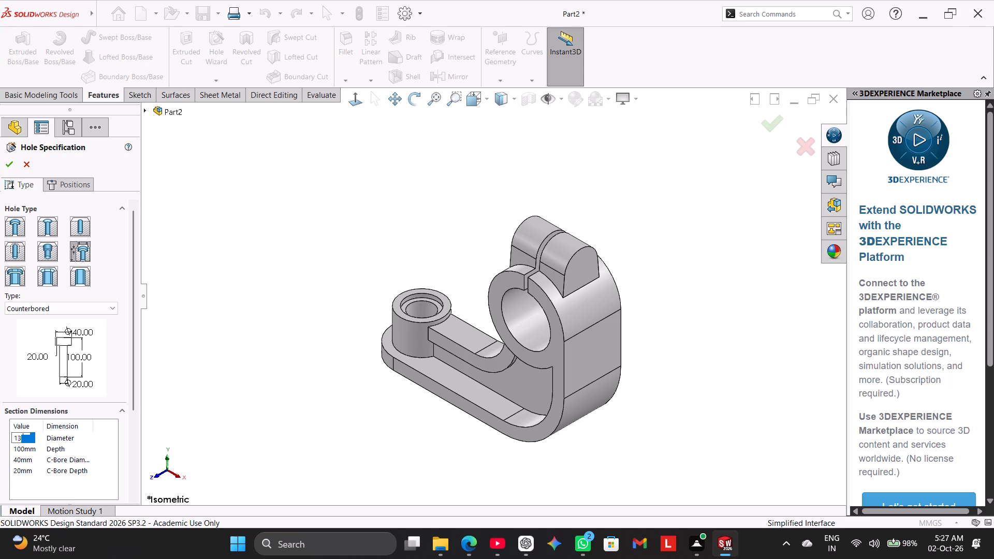
pyautogui.press('Return')
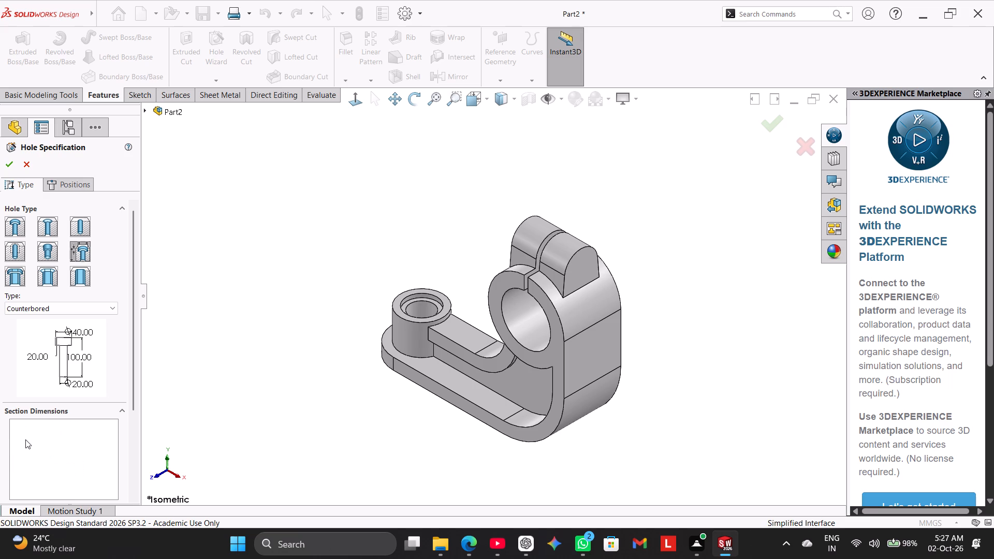
pyautogui.doubleClick(21, 461)
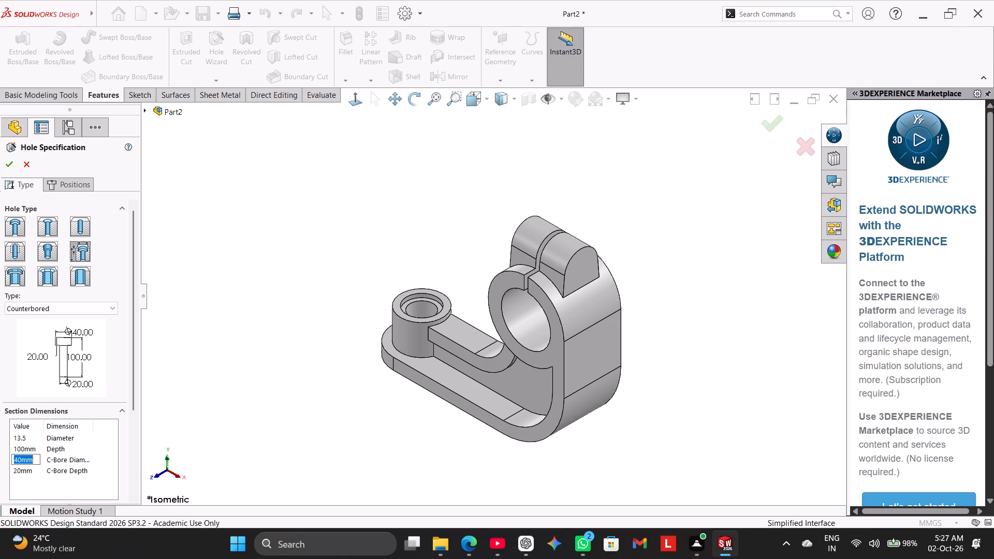
pyautogui.write('22')
pyautogui.press('Return')
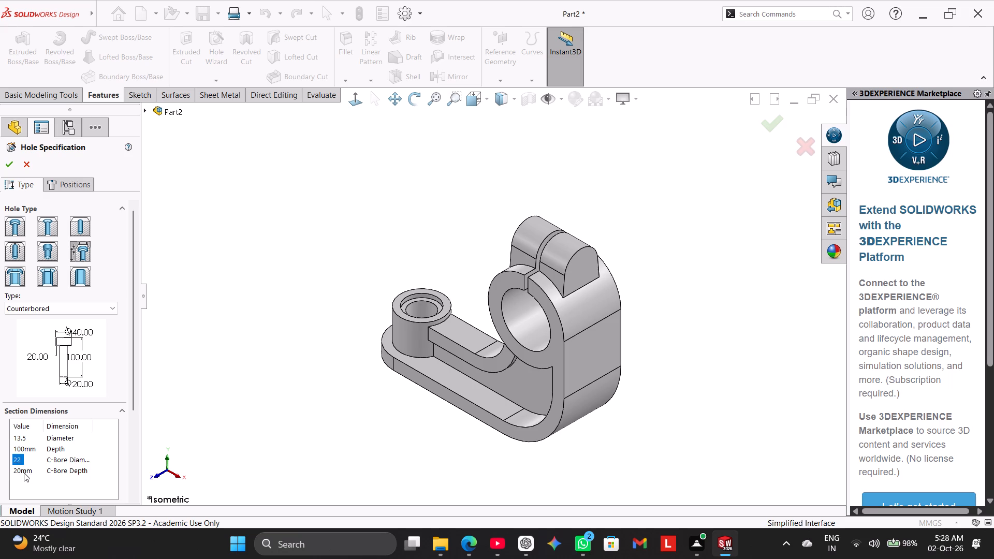
pyautogui.doubleClick(24, 473)
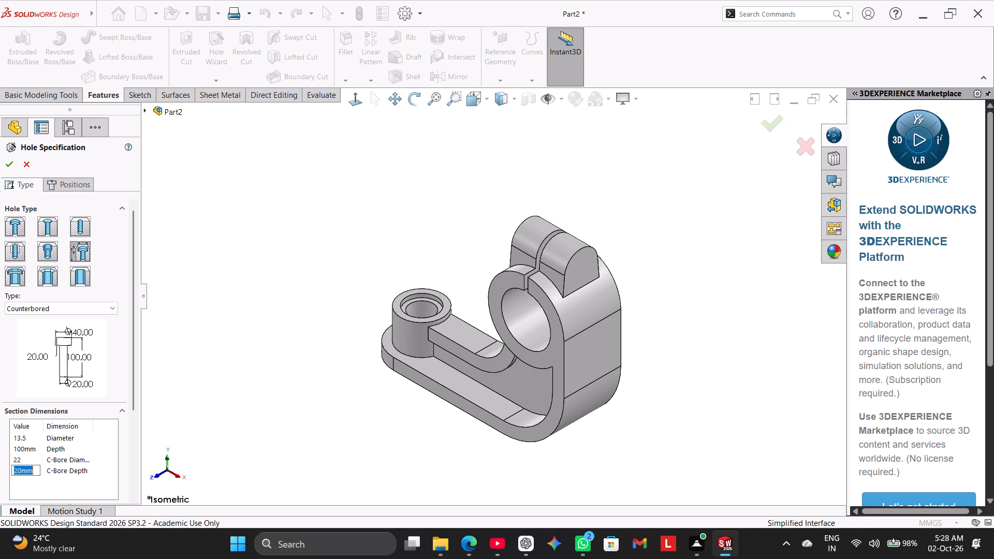
pyautogui.write('6.60')
pyautogui.press('Return')
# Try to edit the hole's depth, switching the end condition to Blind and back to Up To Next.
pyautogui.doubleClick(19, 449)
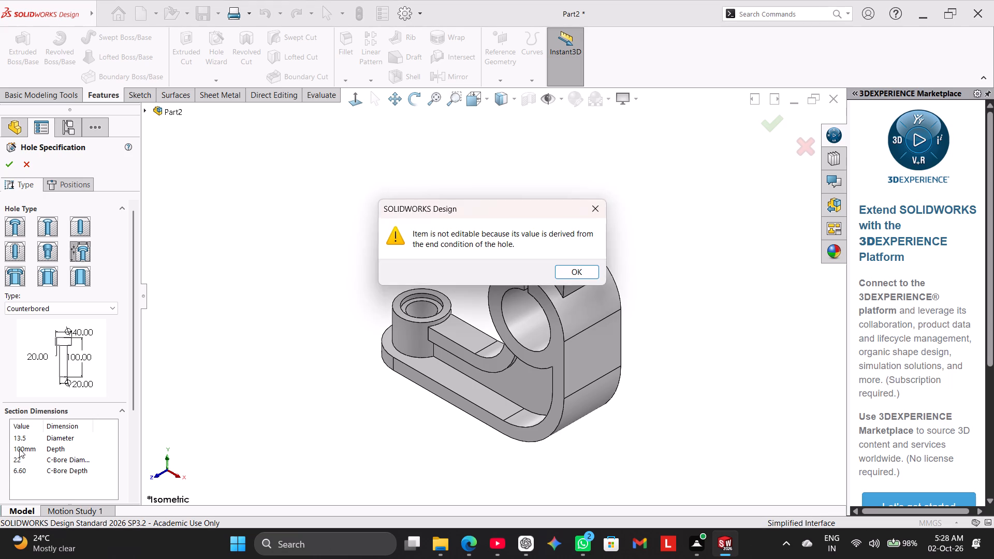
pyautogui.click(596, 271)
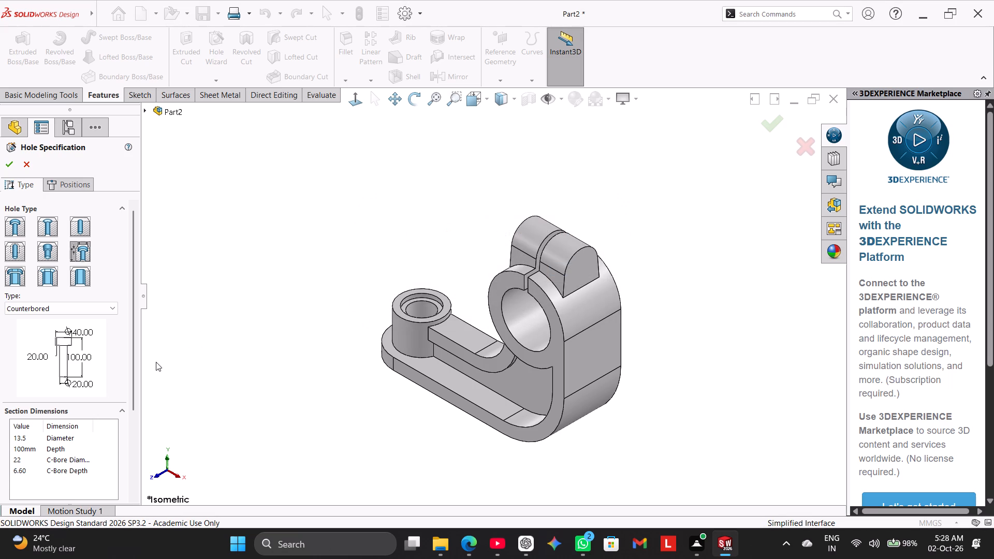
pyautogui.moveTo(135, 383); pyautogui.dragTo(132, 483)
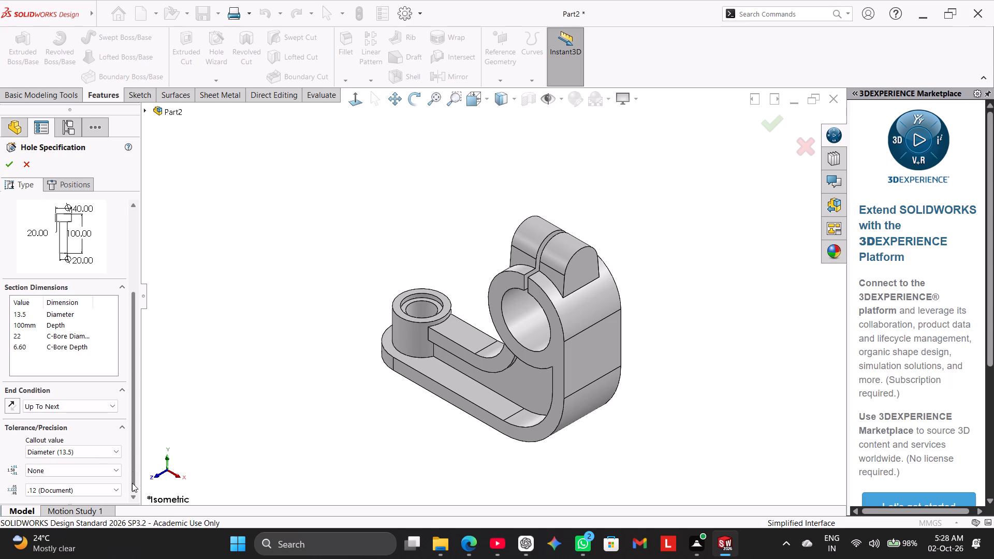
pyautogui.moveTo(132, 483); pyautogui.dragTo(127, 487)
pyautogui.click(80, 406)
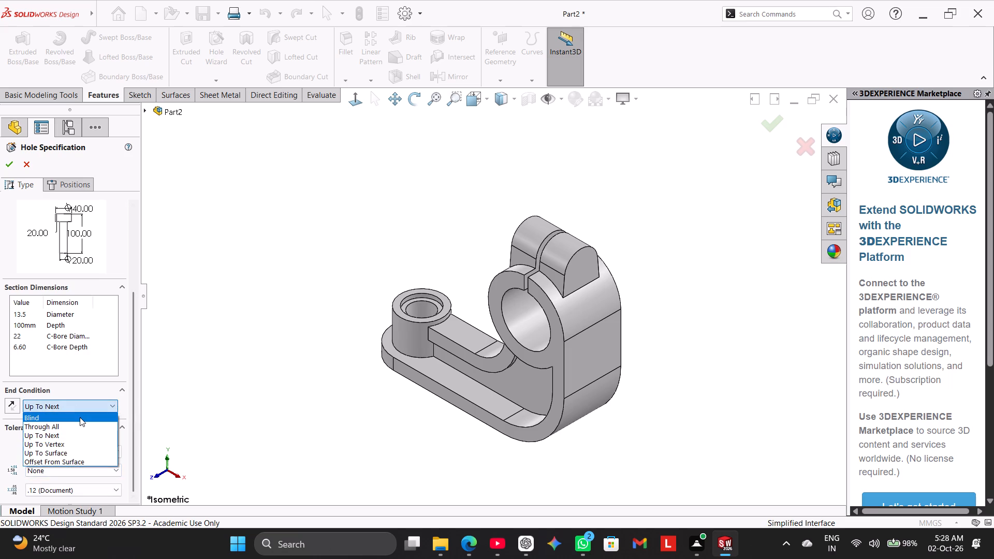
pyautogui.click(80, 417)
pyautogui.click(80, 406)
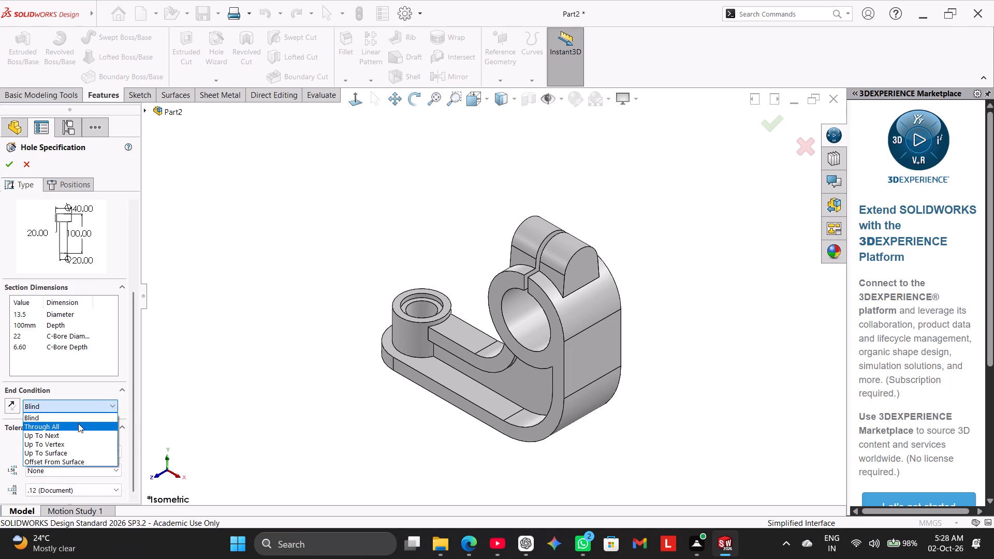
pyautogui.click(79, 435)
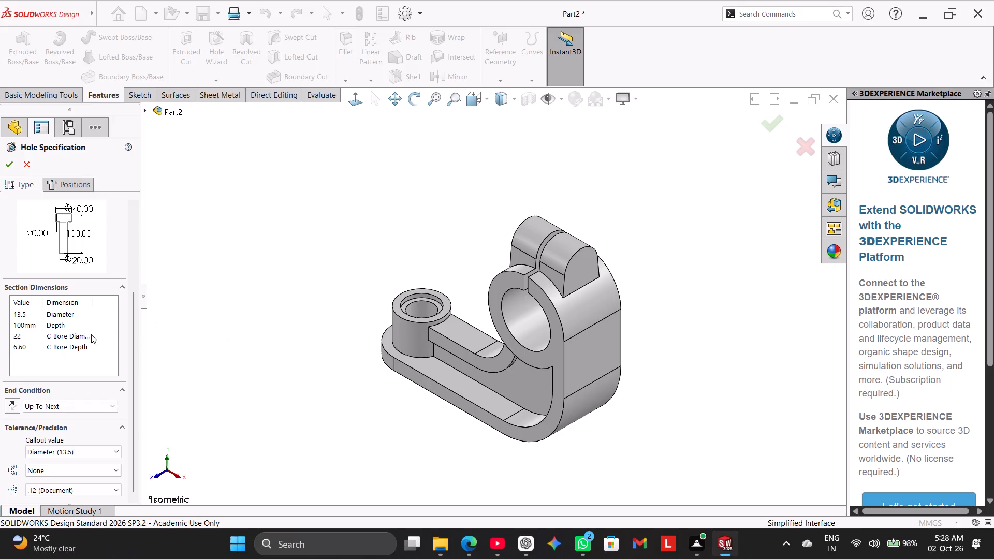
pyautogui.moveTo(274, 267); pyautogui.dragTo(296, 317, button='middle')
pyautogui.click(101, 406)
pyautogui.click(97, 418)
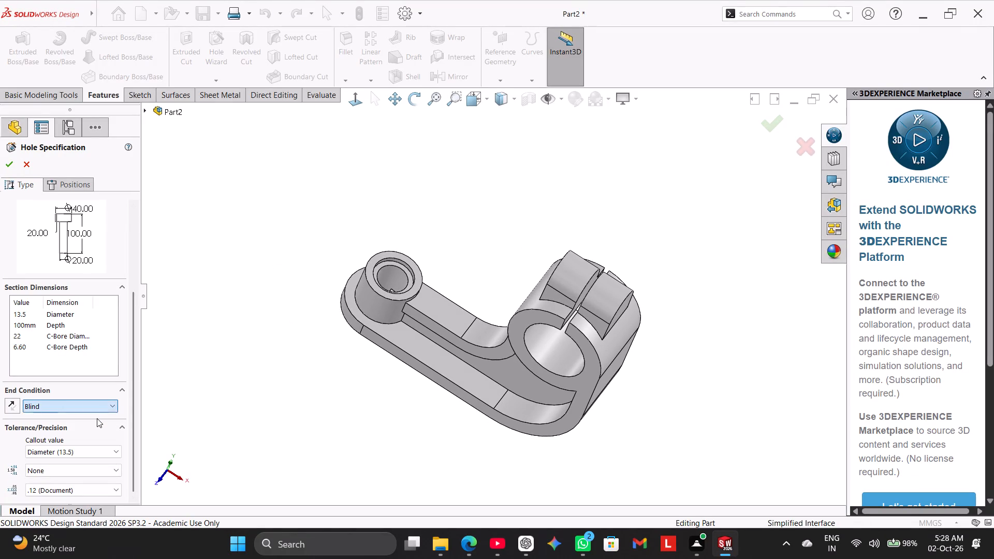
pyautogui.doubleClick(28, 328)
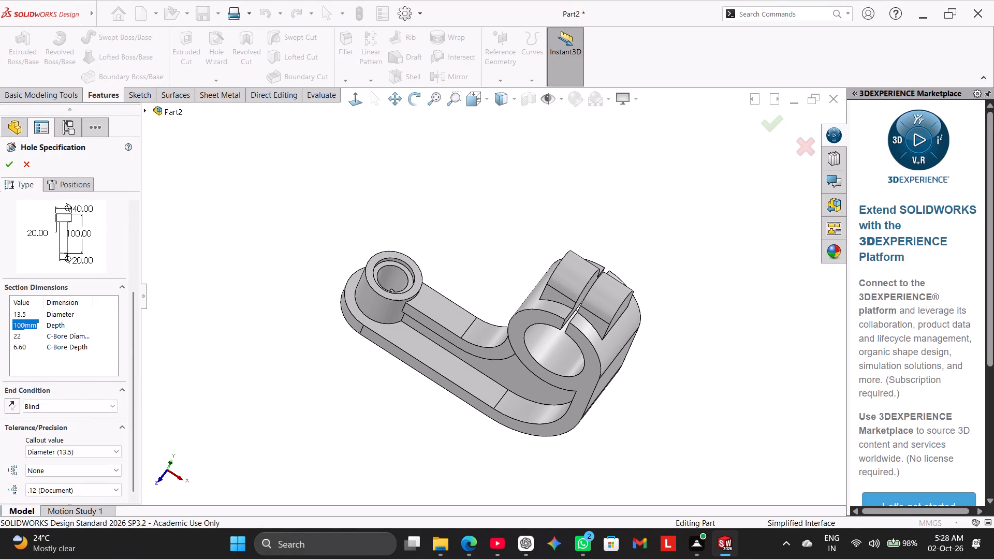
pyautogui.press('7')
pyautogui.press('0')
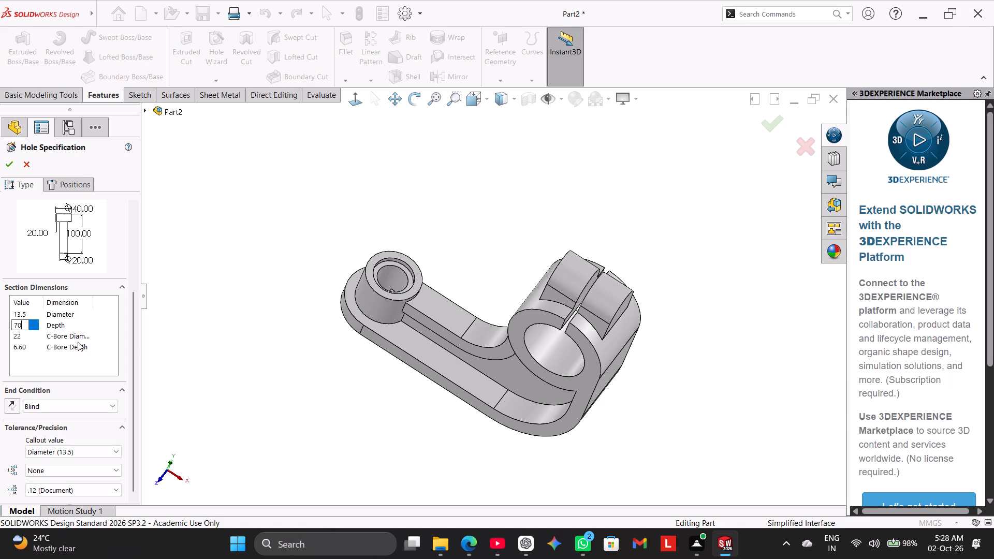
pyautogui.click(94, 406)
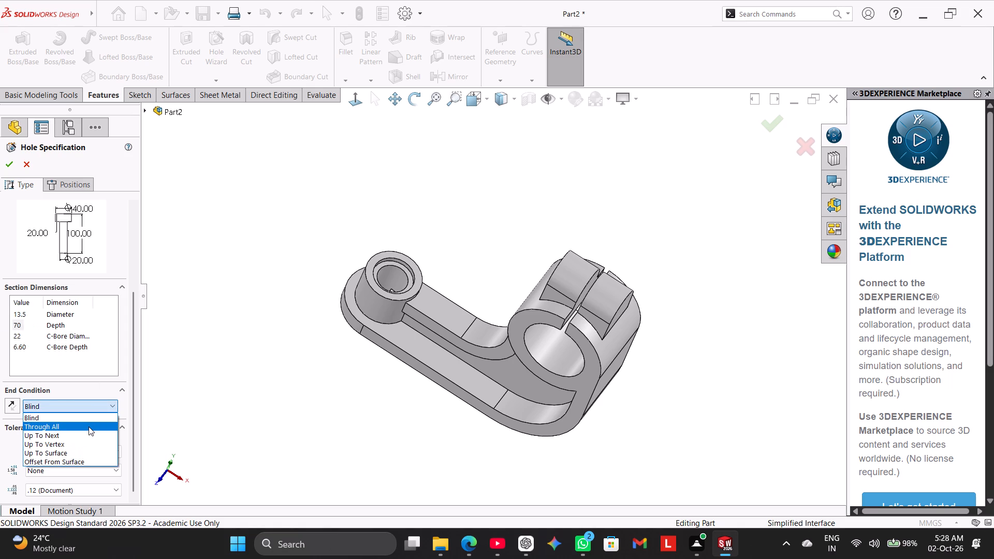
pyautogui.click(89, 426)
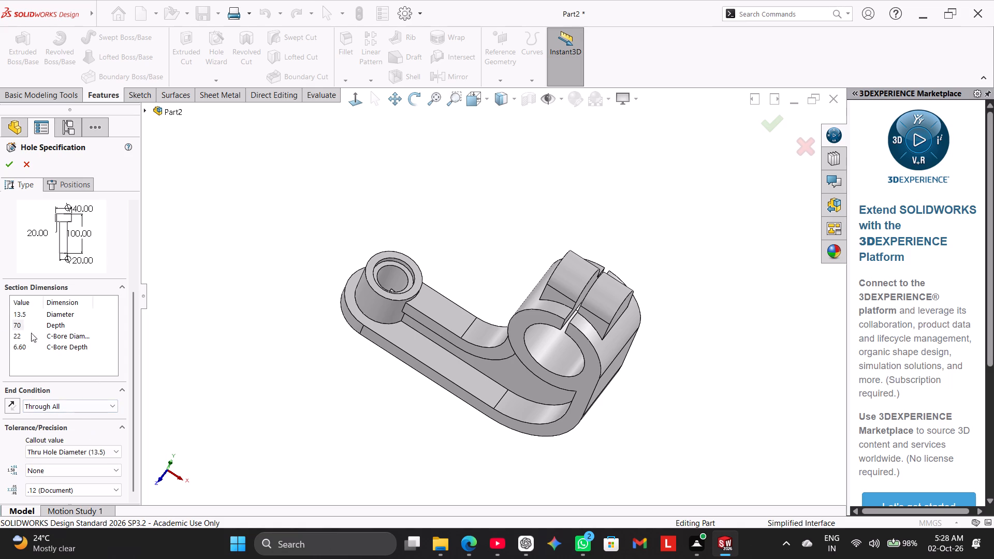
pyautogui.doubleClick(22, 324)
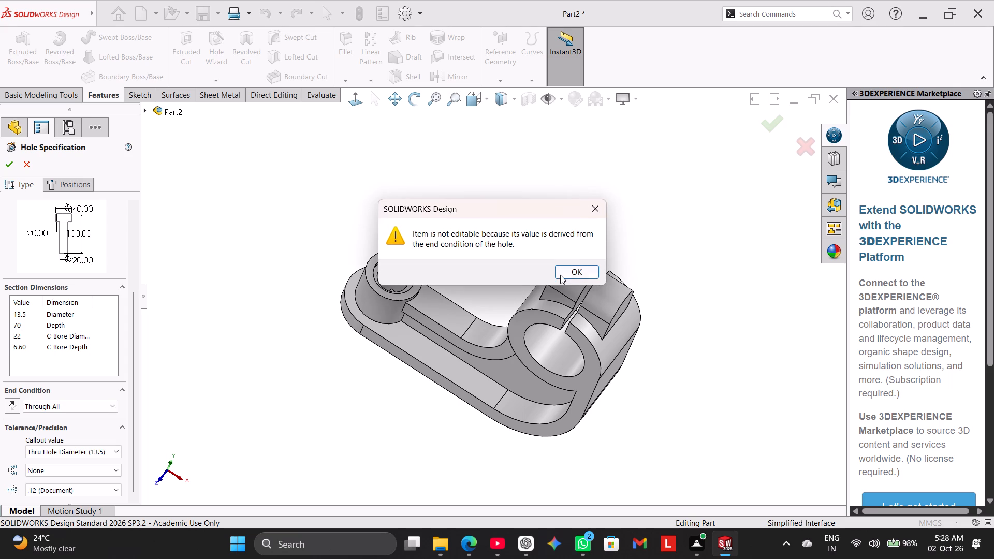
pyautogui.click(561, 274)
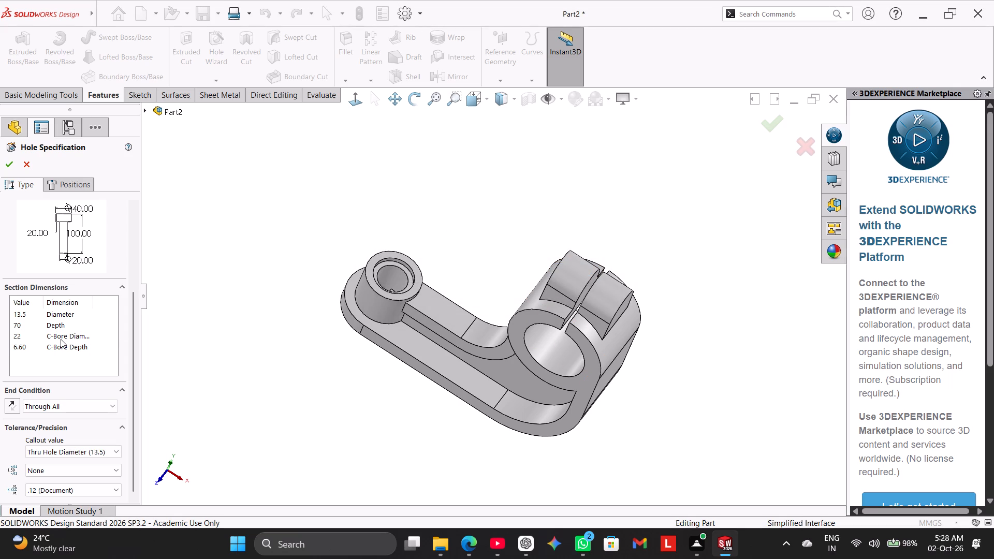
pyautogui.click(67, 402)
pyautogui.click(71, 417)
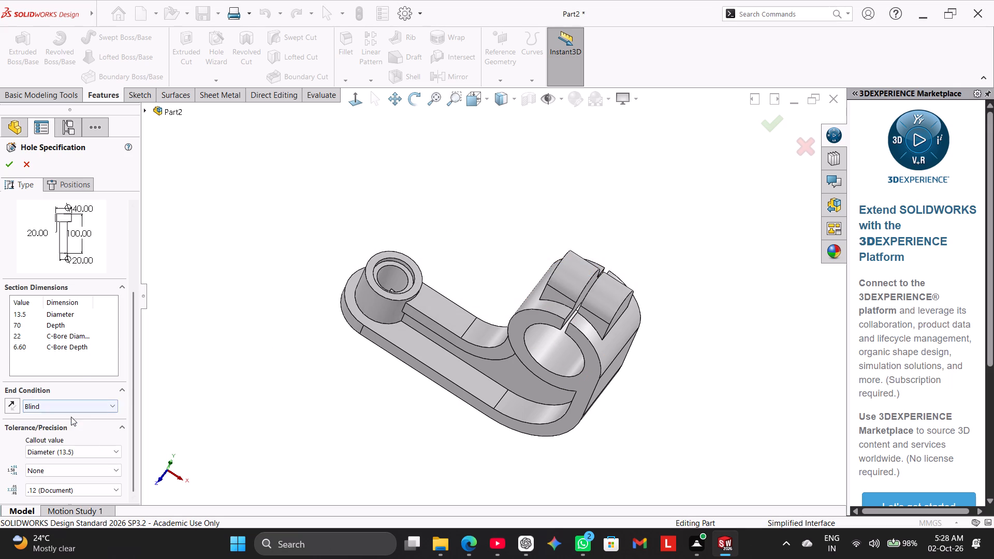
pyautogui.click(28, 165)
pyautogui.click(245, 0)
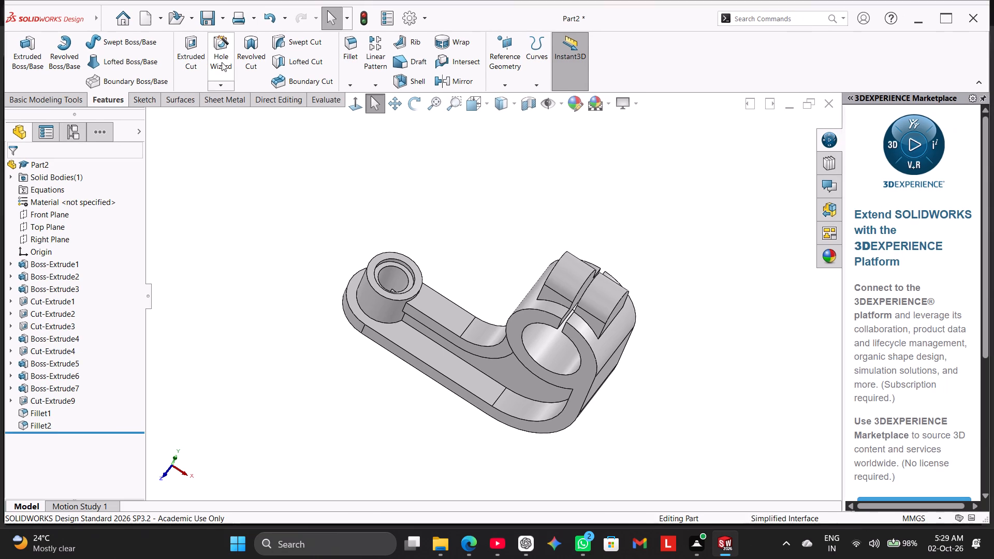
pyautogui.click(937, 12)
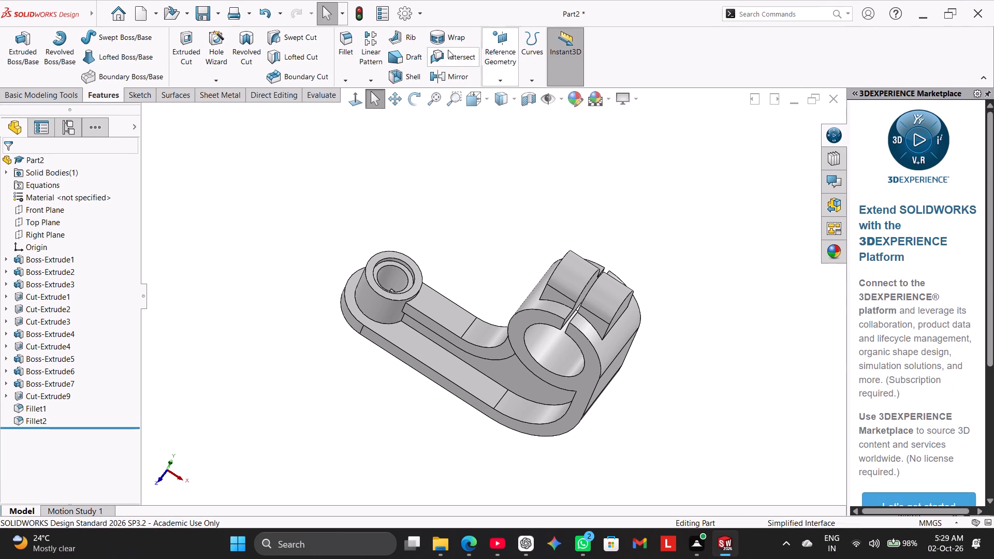
# Define a Counterbored legacy hole with Hole Wizard: diameter 13.5 mm, counterbore diameter 22 mm and counterbore depth 660 mm.
pyautogui.click(228, 47)
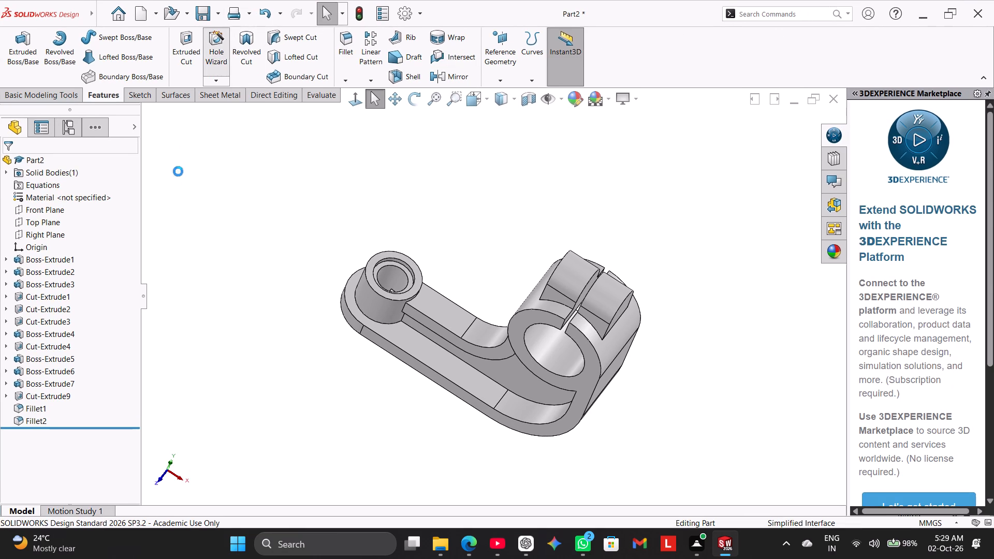
pyautogui.click(87, 246)
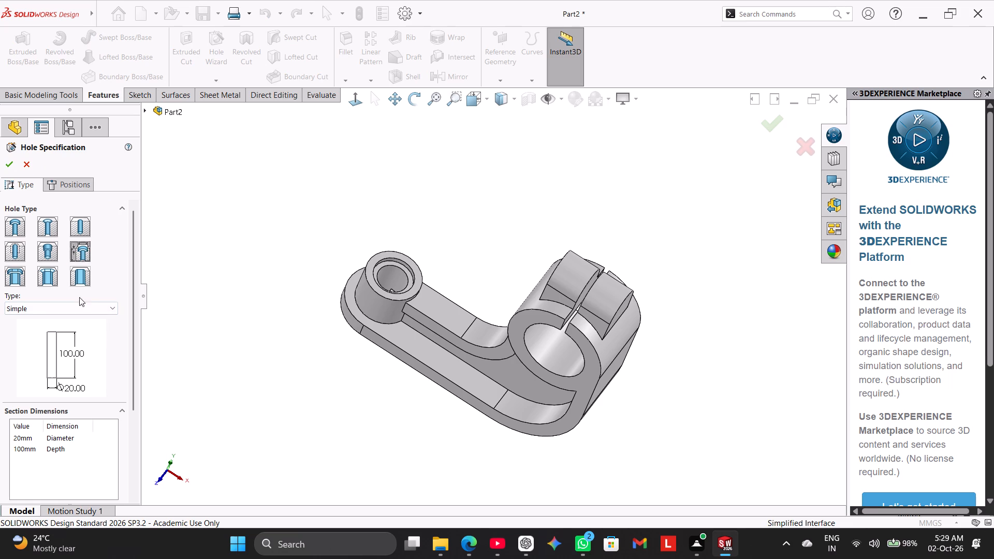
pyautogui.click(79, 307)
pyautogui.click(75, 381)
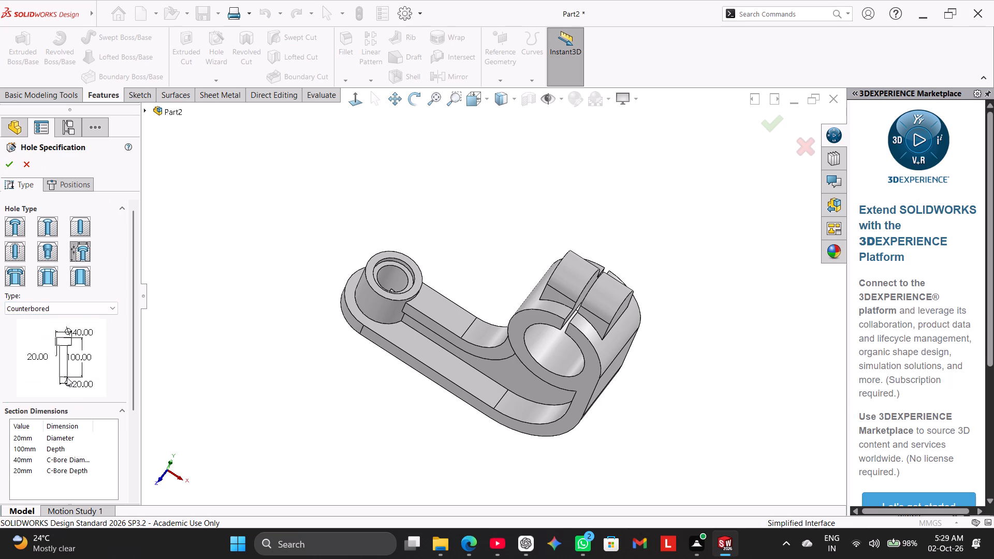
pyautogui.doubleClick(26, 441)
pyautogui.write('1.')
pyautogui.press('BackSpace')
pyautogui.write('3.5')
pyautogui.press('Return')
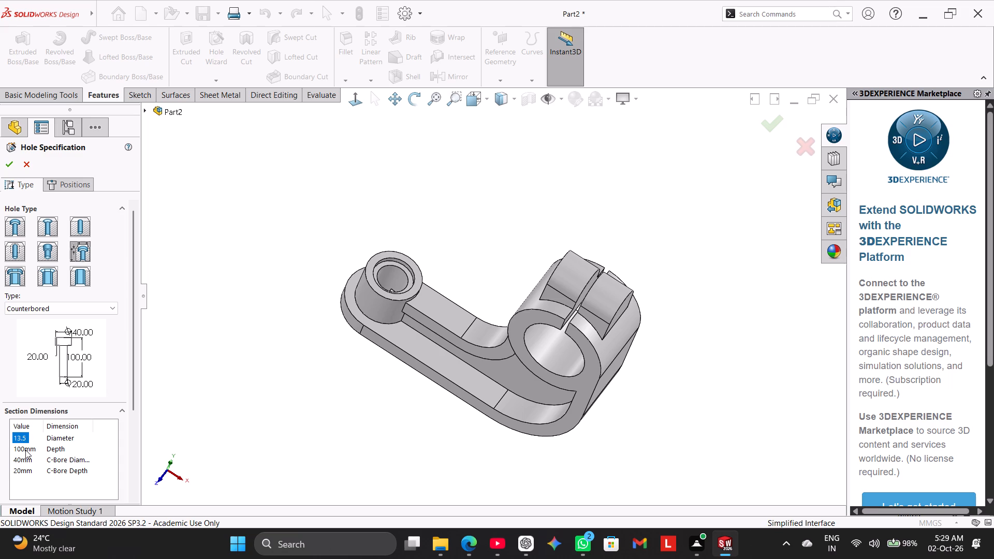
pyautogui.doubleClick(26, 461)
pyautogui.write('22')
pyautogui.press('Return')
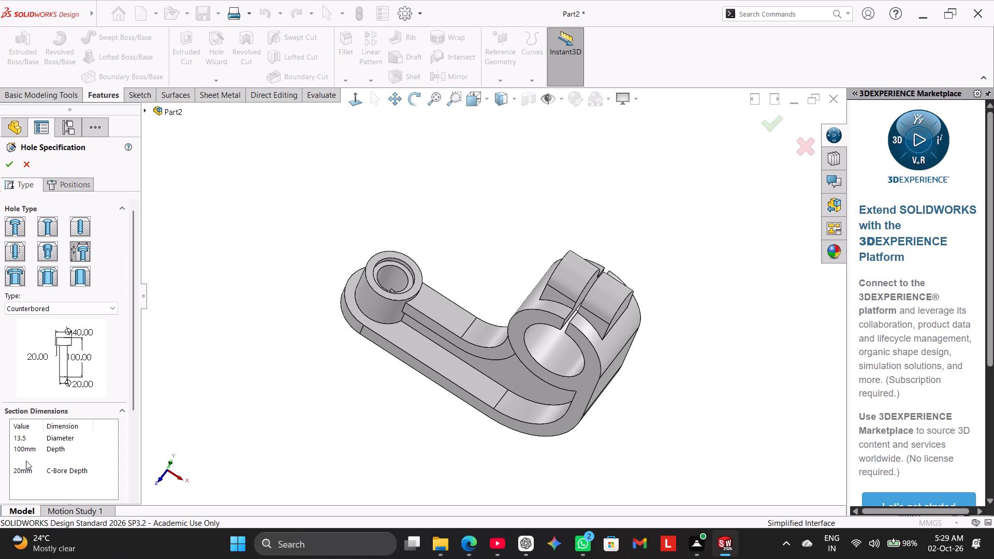
pyautogui.doubleClick(28, 469)
pyautogui.press('6')
pyautogui.write('60')
pyautogui.press('Return')
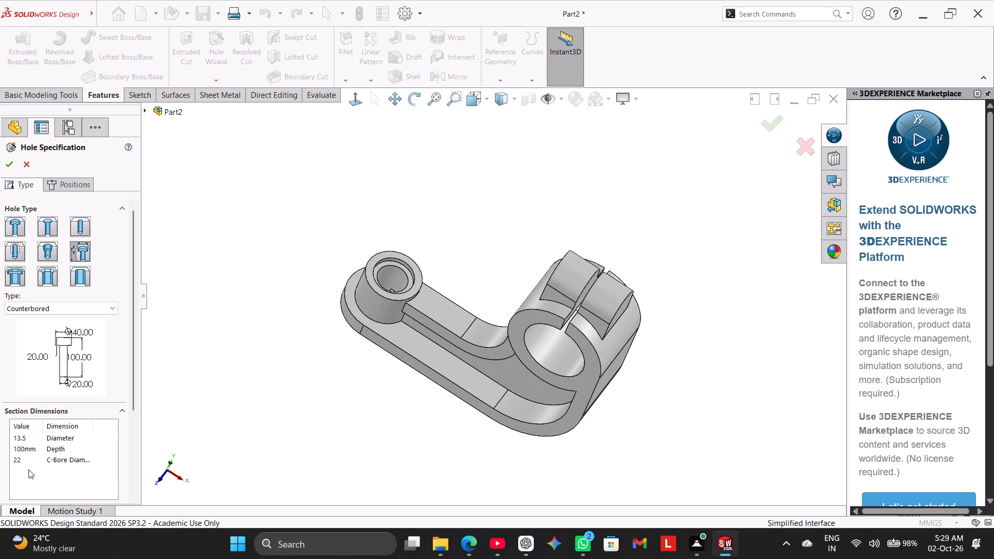
# Set the counterbored hole's end condition to Through All.
pyautogui.moveTo(134, 385); pyautogui.dragTo(133, 454)
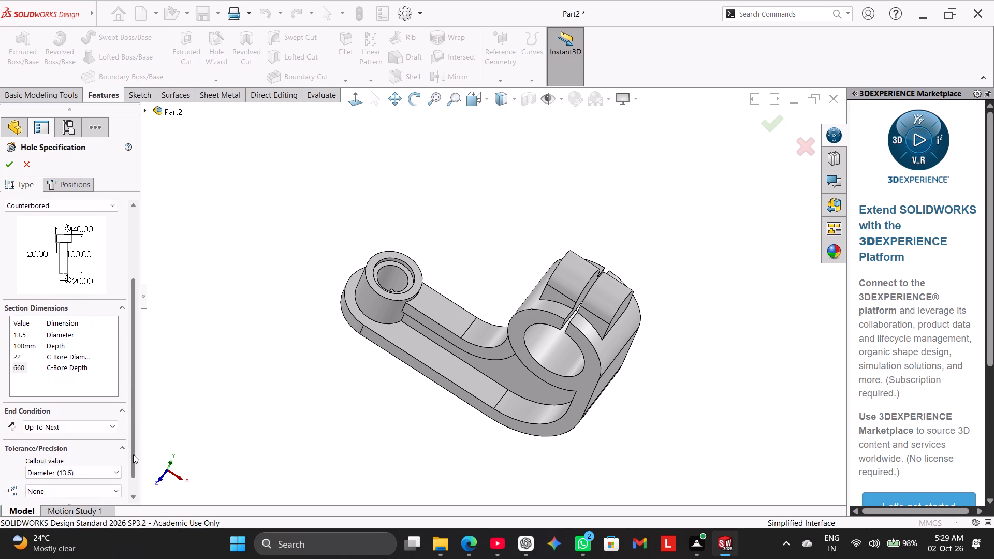
pyautogui.moveTo(133, 454); pyautogui.dragTo(127, 454)
pyautogui.click(80, 428)
pyautogui.click(79, 443)
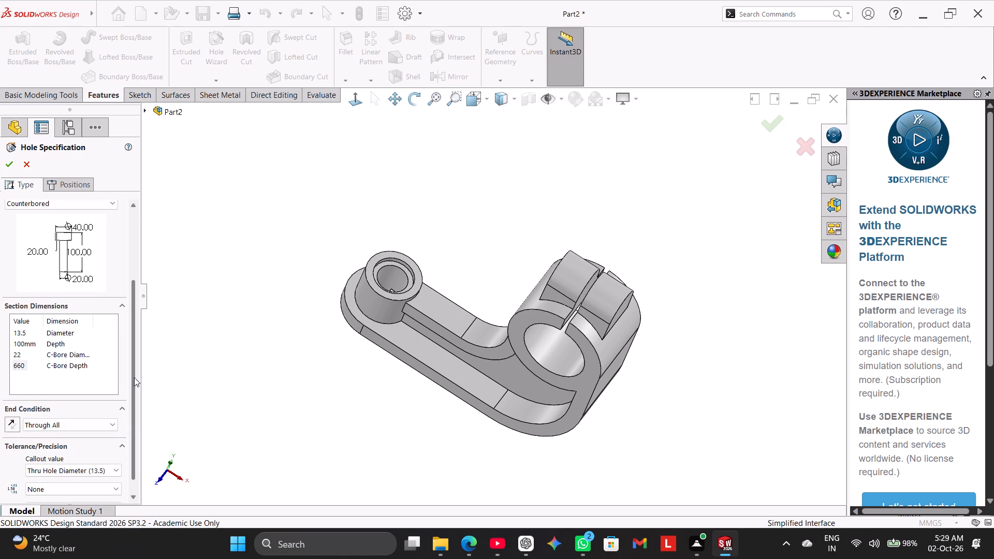
pyautogui.moveTo(134, 377); pyautogui.dragTo(136, 394)
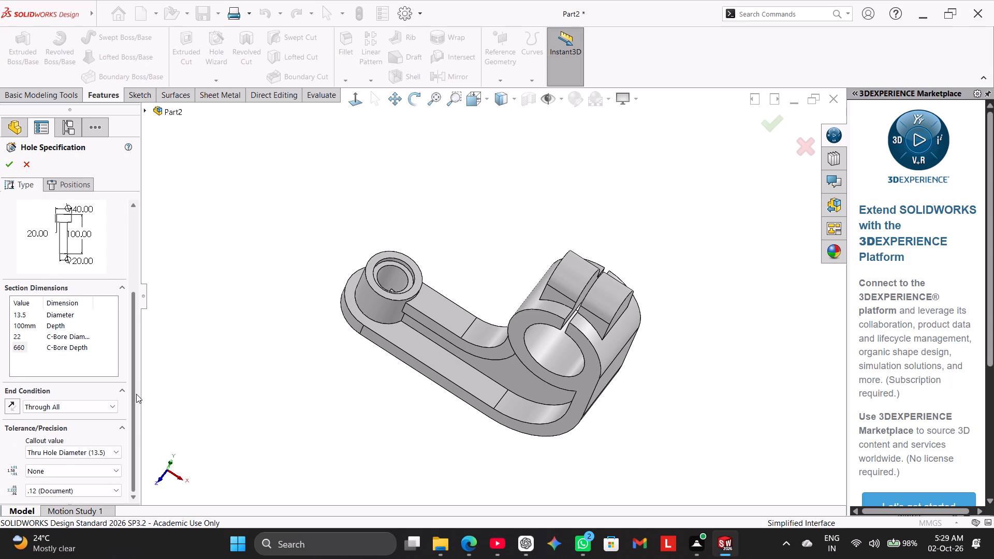
pyautogui.moveTo(136, 394); pyautogui.dragTo(137, 452)
pyautogui.moveTo(137, 452); pyautogui.dragTo(137, 460)
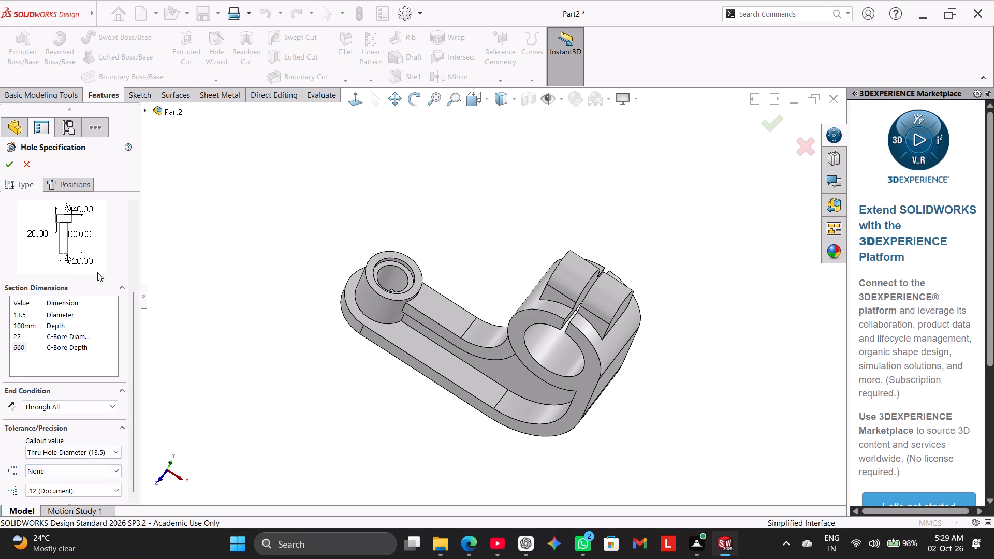
# Place the counterbored hole on the clamp block's flat end face, at the centre of its rounded edge, and finish the feature.
pyautogui.moveTo(307, 312); pyautogui.dragTo(312, 330, button='middle')
pyautogui.moveTo(312, 330); pyautogui.dragTo(334, 387, button='middle')
pyautogui.click(76, 188)
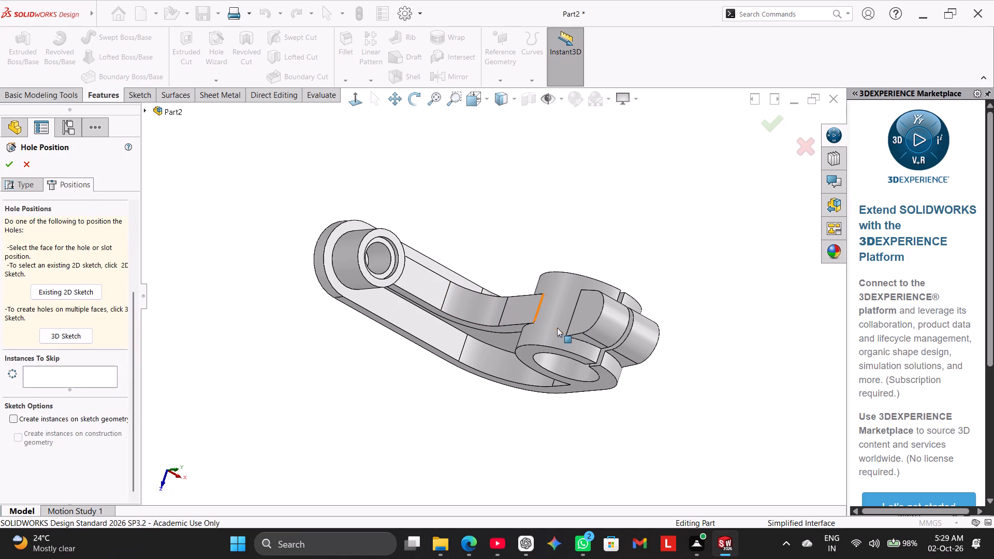
pyautogui.click(583, 316)
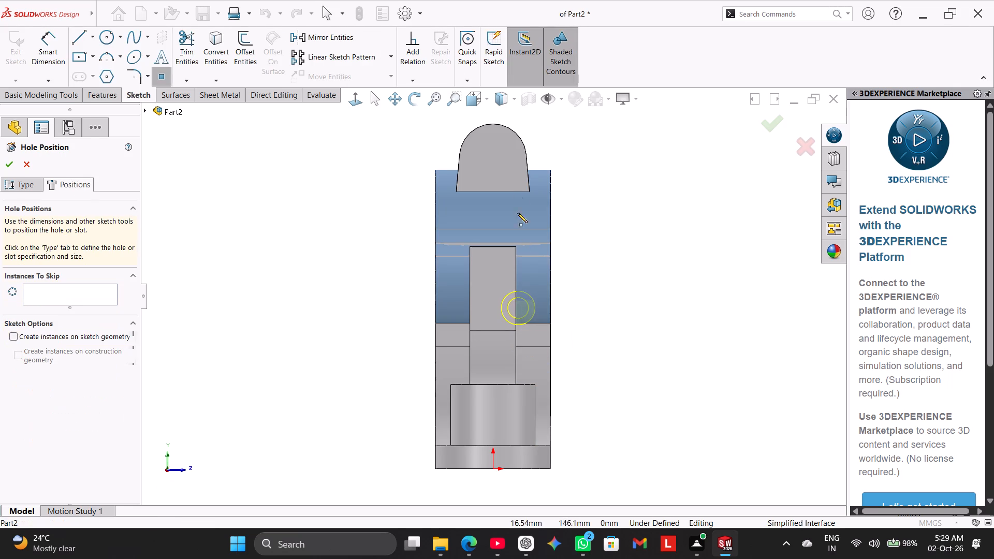
pyautogui.click(491, 156)
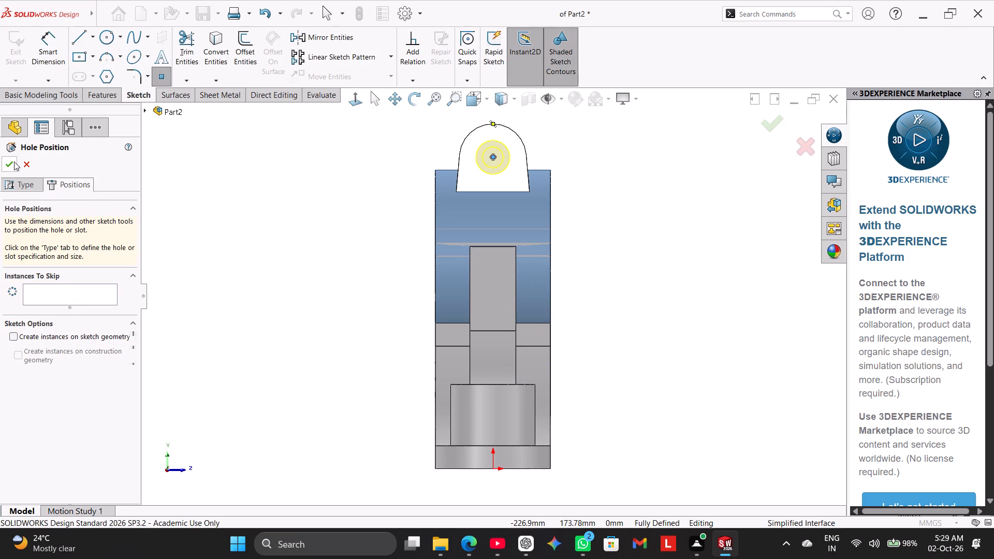
pyautogui.click(13, 161)
# Examine the new bolt hole through both halves of the split clamp block from several angles.
pyautogui.click(274, 251)
pyautogui.moveTo(334, 246); pyautogui.dragTo(316, 303, button='middle')
pyautogui.scroll(2, 316, 301)
pyautogui.moveTo(362, 256); pyautogui.dragTo(291, 367, button='middle')
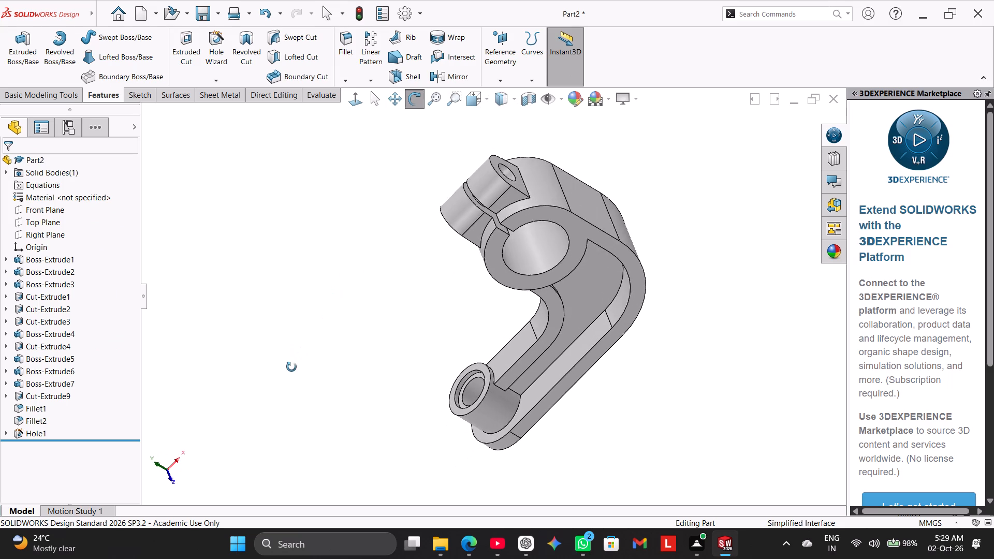
pyautogui.moveTo(291, 367); pyautogui.dragTo(369, 236, button='middle')
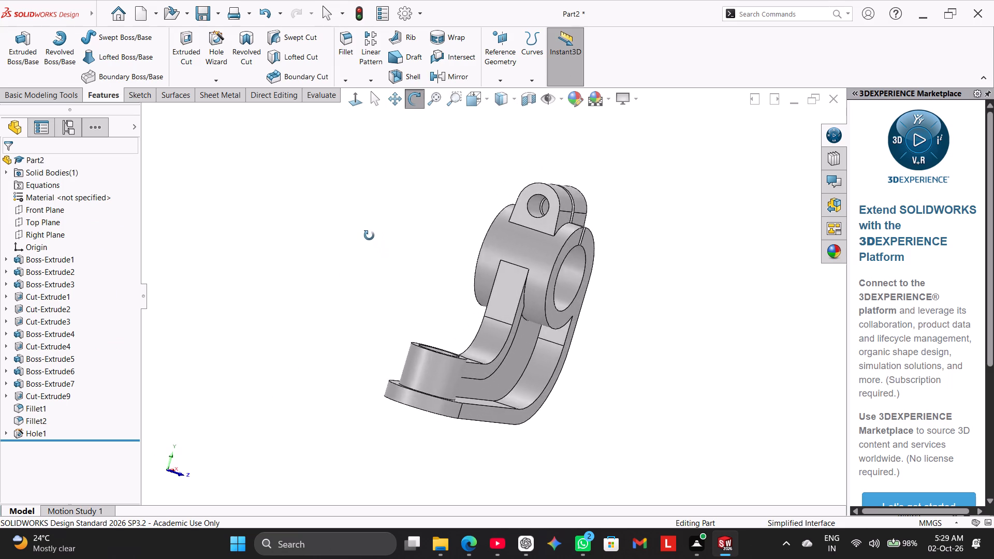
pyautogui.moveTo(369, 236); pyautogui.dragTo(298, 272, button='middle')
pyautogui.scroll(-5, 544, 219)
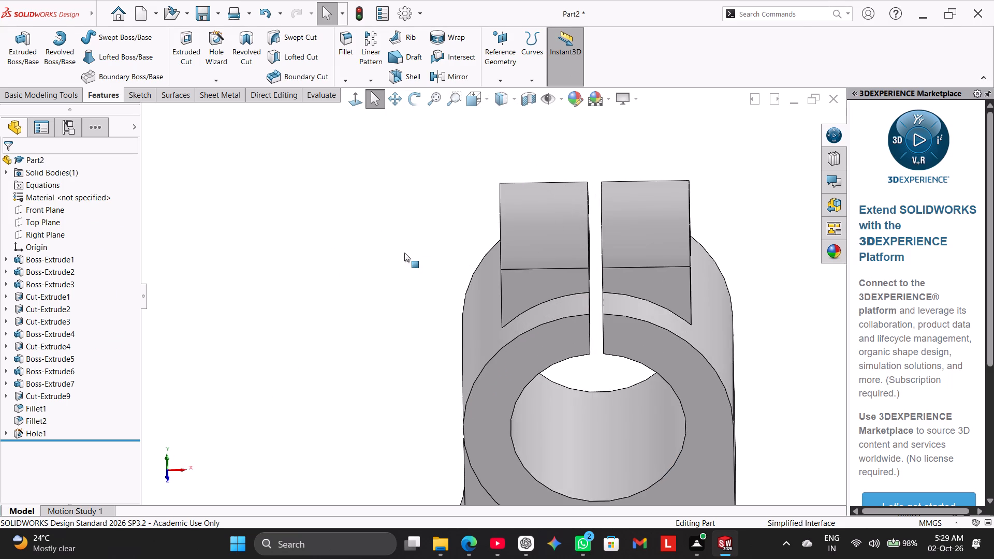
pyautogui.scroll(-1, 404, 253)
pyautogui.moveTo(406, 252); pyautogui.dragTo(495, 219, button='middle')
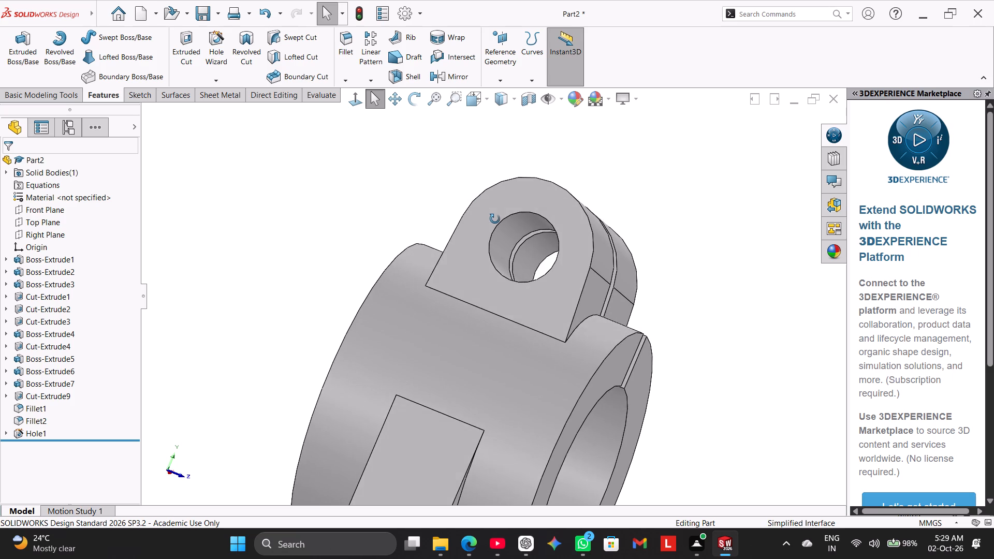
pyautogui.moveTo(495, 219); pyautogui.dragTo(461, 235, button='middle')
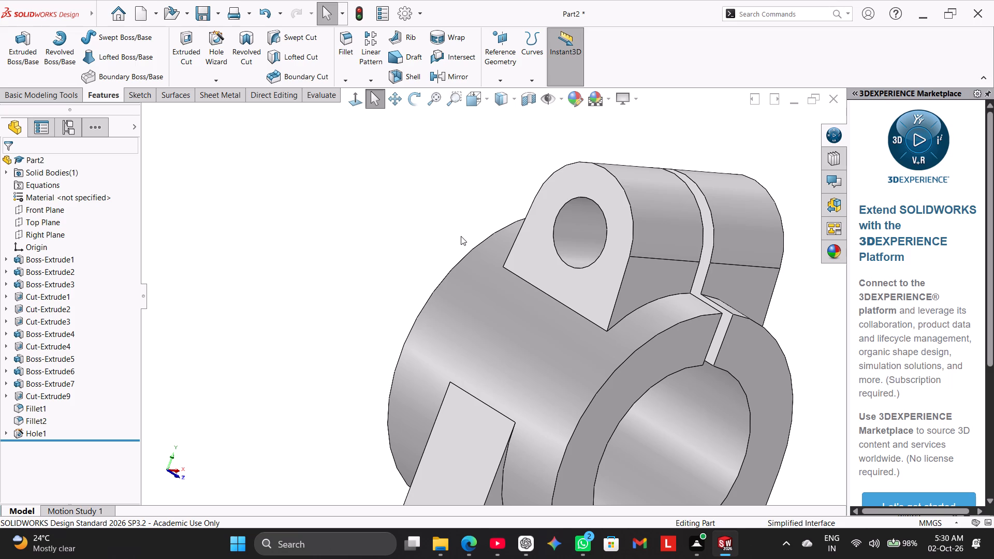
pyautogui.scroll(2, 492, 211)
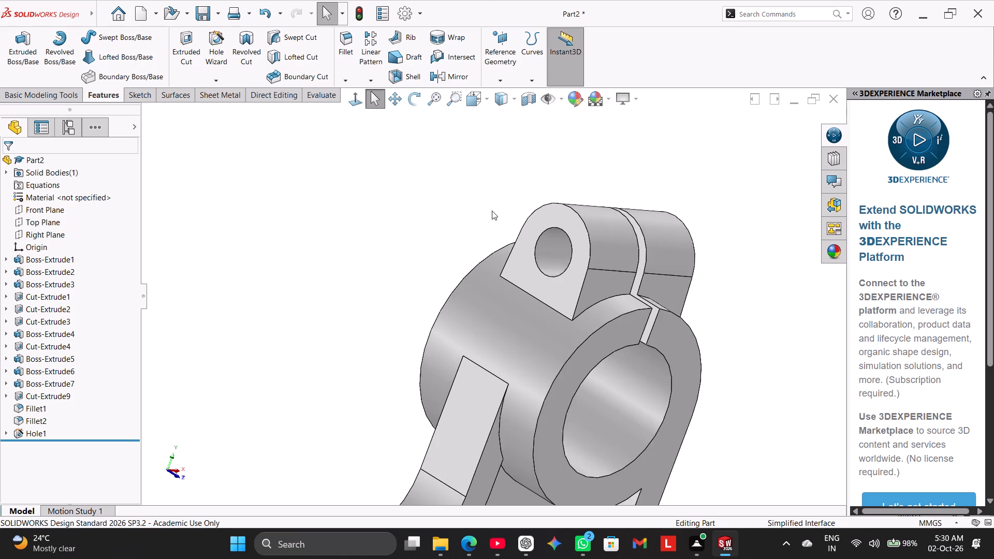
# Inspect the clamp block's bolt hole in a temporary section view along the Front Plane, trying several plane offsets, and discard the section.
pyautogui.scroll(4, 492, 211)
pyautogui.moveTo(471, 211); pyautogui.dragTo(440, 214, button='middle')
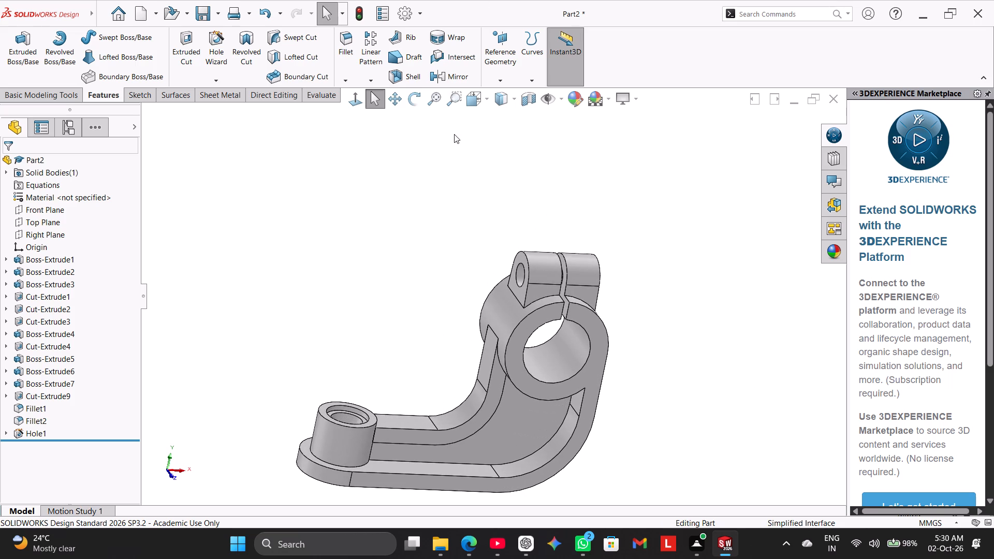
pyautogui.click(524, 99)
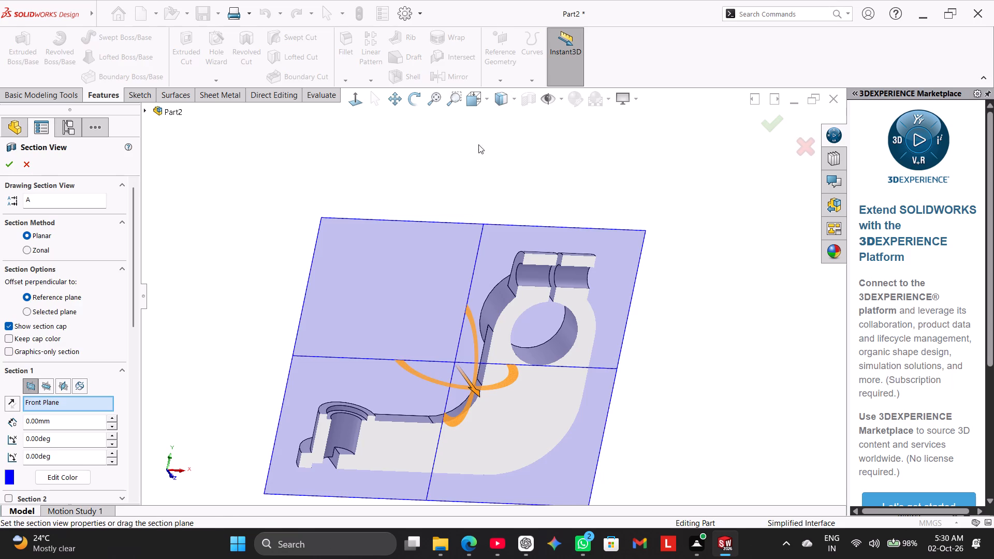
pyautogui.moveTo(450, 163); pyautogui.dragTo(435, 134, button='middle')
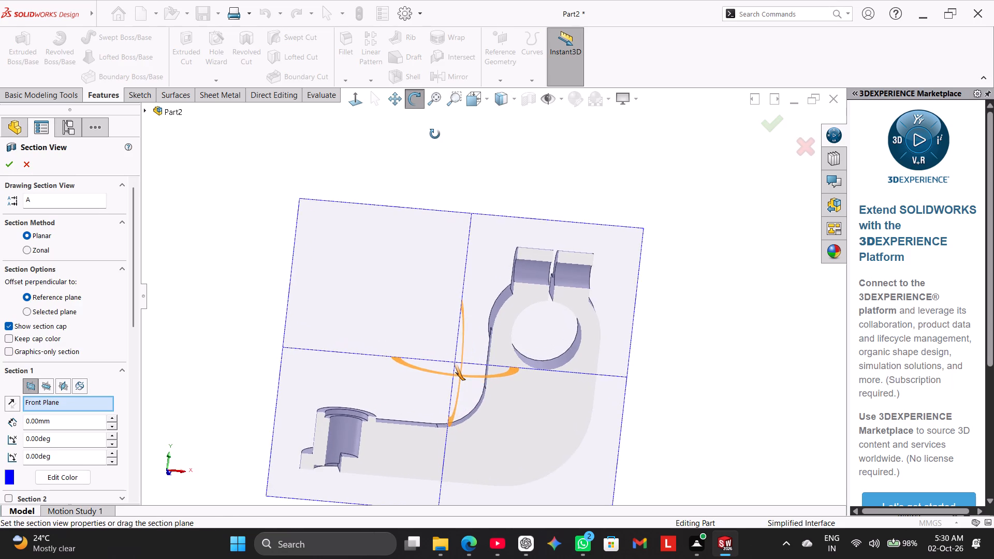
pyautogui.moveTo(435, 134); pyautogui.dragTo(438, 136, button='middle')
pyautogui.moveTo(558, 184); pyautogui.dragTo(502, 164, button='middle')
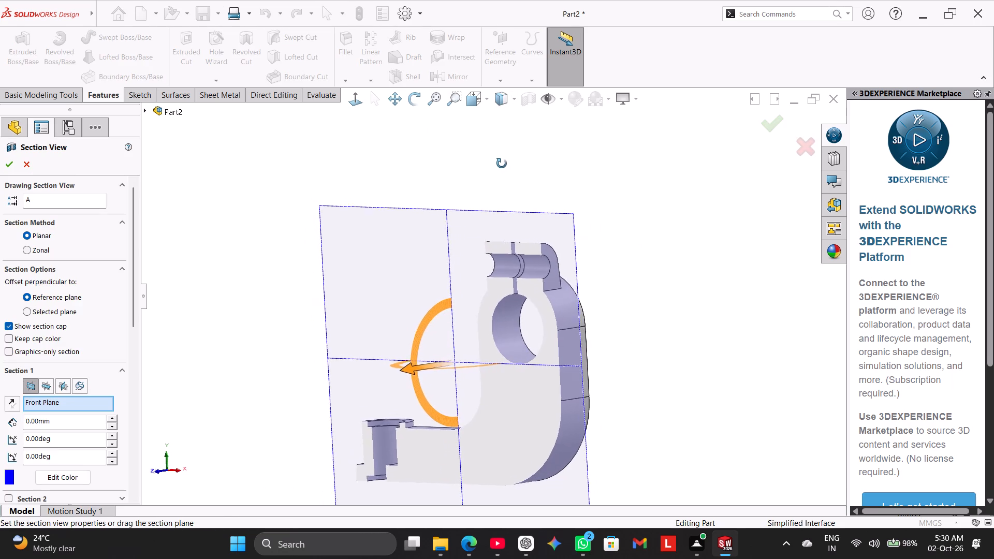
pyautogui.moveTo(502, 164); pyautogui.dragTo(604, 245, button='middle')
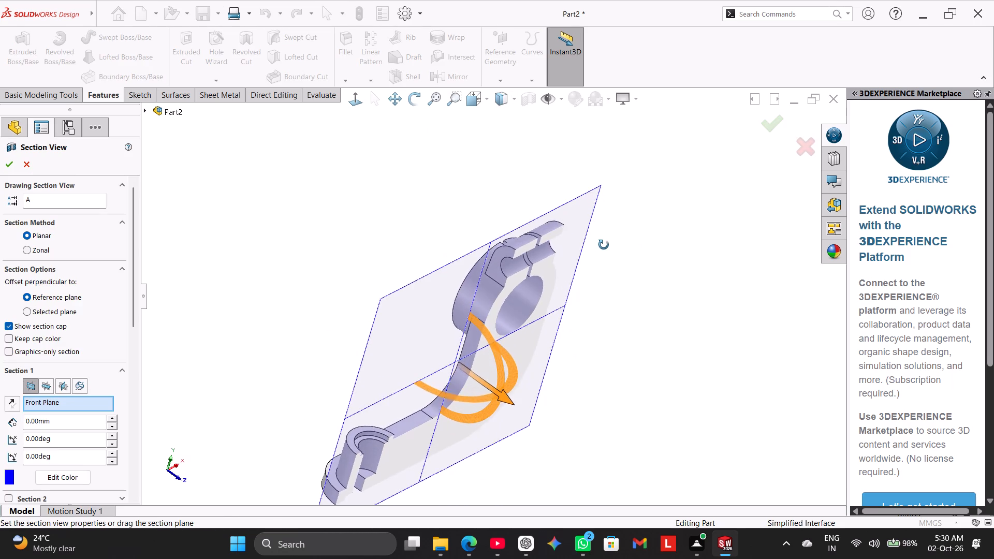
pyautogui.moveTo(604, 245); pyautogui.dragTo(592, 253, button='middle')
pyautogui.moveTo(500, 404); pyautogui.dragTo(514, 411)
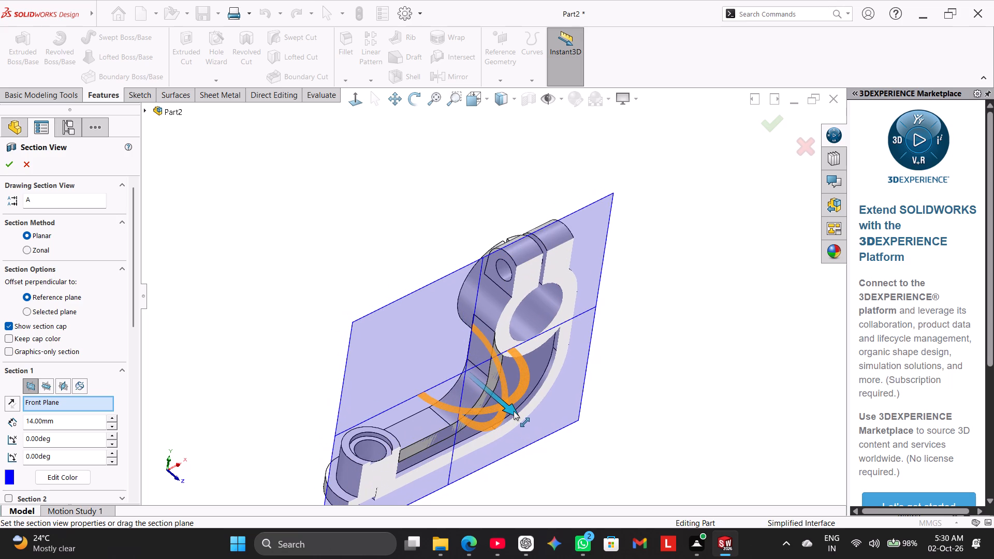
pyautogui.moveTo(514, 411); pyautogui.dragTo(498, 397)
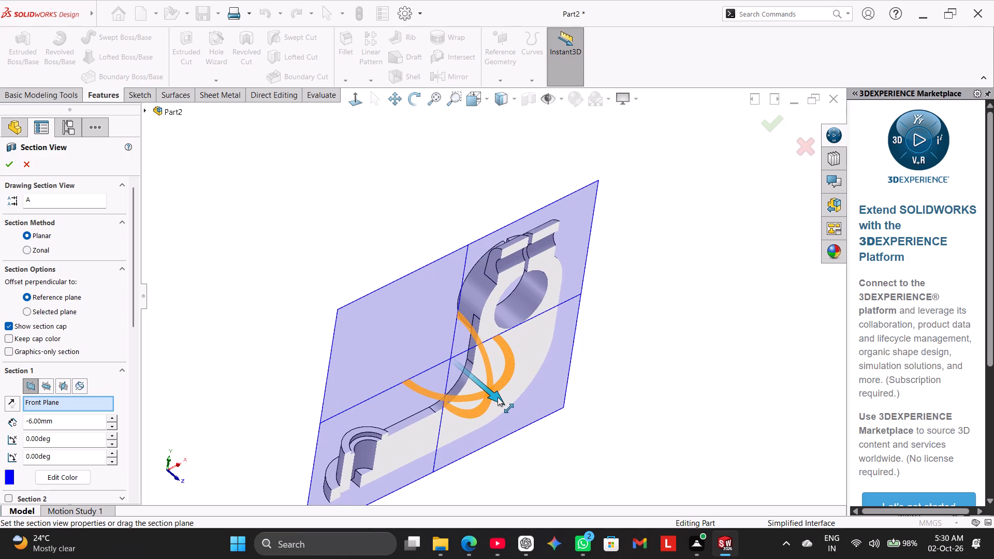
pyautogui.moveTo(498, 397); pyautogui.dragTo(504, 404)
pyautogui.moveTo(635, 324); pyautogui.dragTo(508, 357, button='middle')
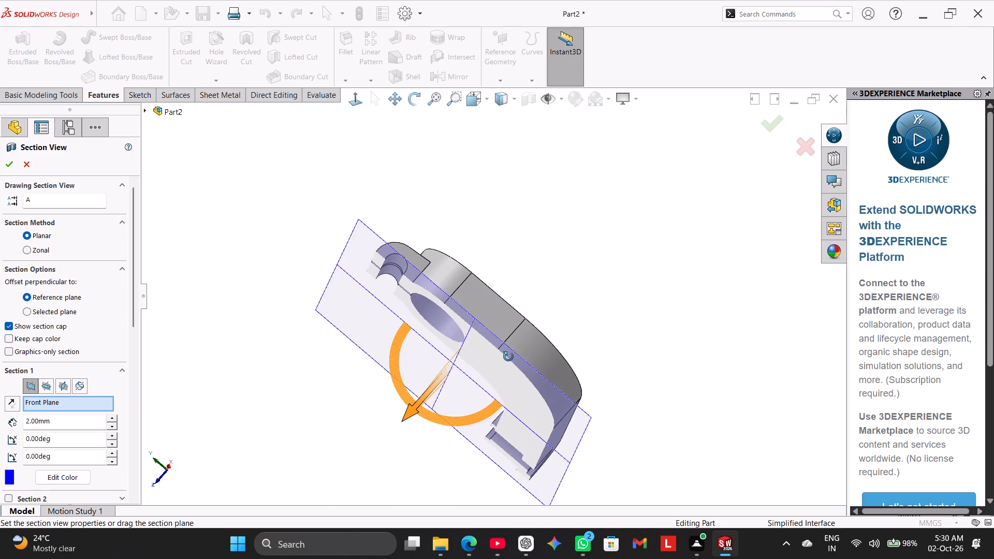
pyautogui.moveTo(508, 357); pyautogui.dragTo(564, 358, button='middle')
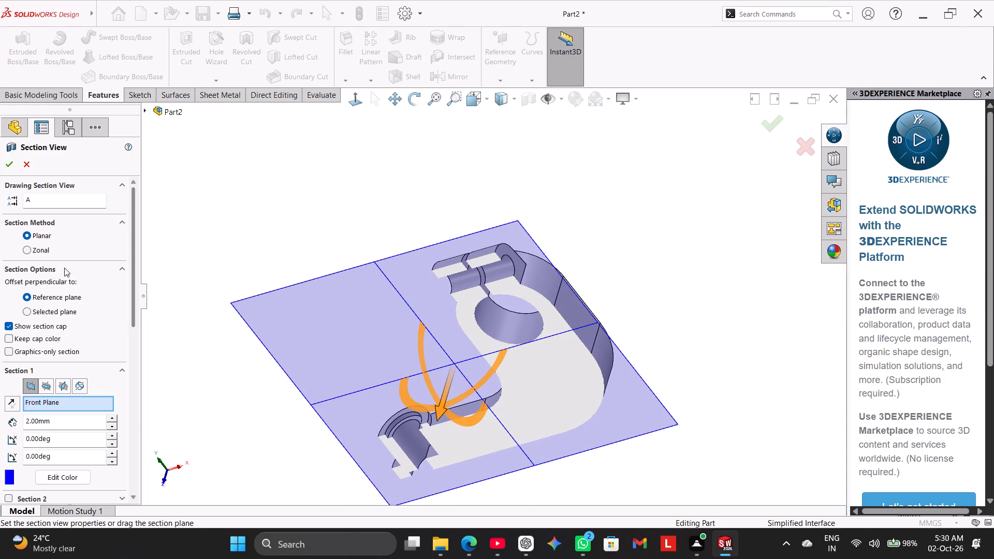
pyautogui.moveTo(31, 167); pyautogui.dragTo(39, 173)
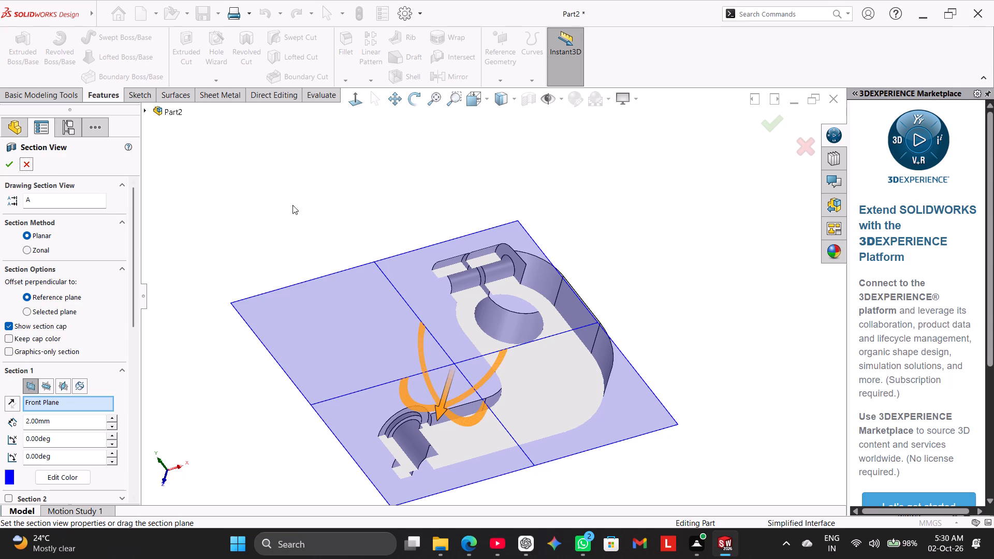
pyautogui.click(27, 159)
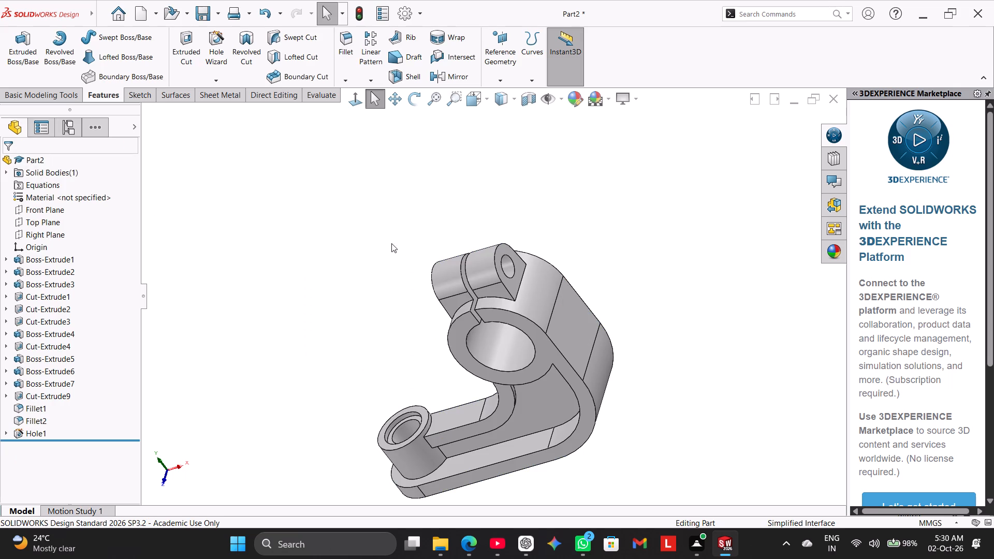
# Examine both ends of the bolt hole through the split clamp block from several angles.
pyautogui.moveTo(397, 263); pyautogui.dragTo(501, 251, button='middle')
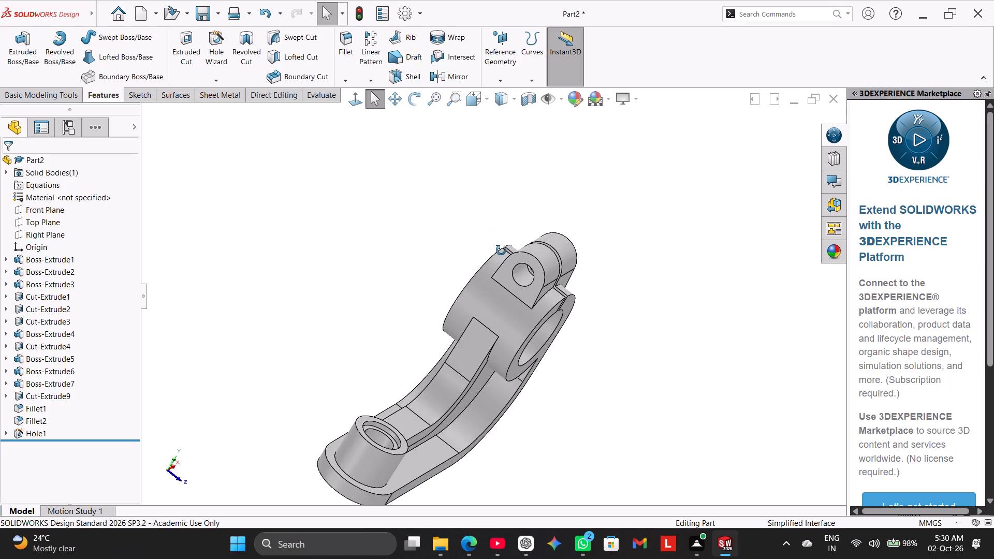
pyautogui.moveTo(501, 251); pyautogui.dragTo(502, 245, button='middle')
pyautogui.scroll(-7, 510, 232)
pyautogui.moveTo(777, 343); pyautogui.dragTo(785, 323, button='middle')
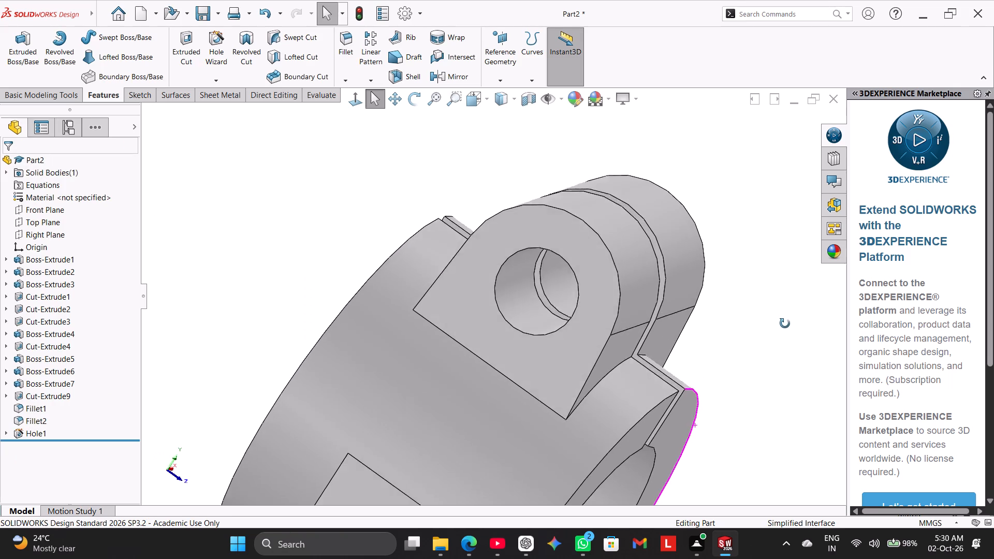
pyautogui.moveTo(785, 323); pyautogui.dragTo(634, 360, button='middle')
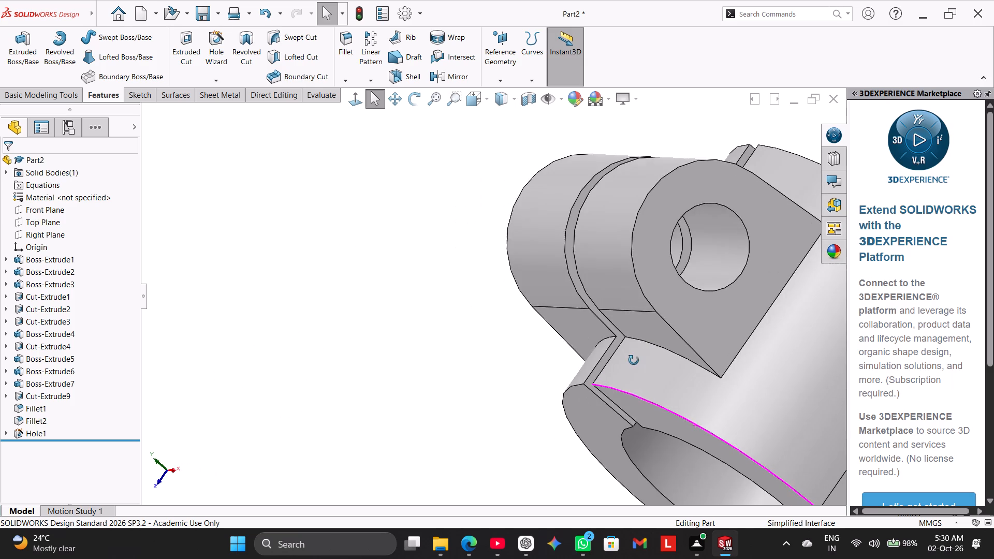
pyautogui.moveTo(634, 360); pyautogui.dragTo(682, 340, button='middle')
pyautogui.scroll(-1, 682, 340)
pyautogui.scroll(3, 682, 342)
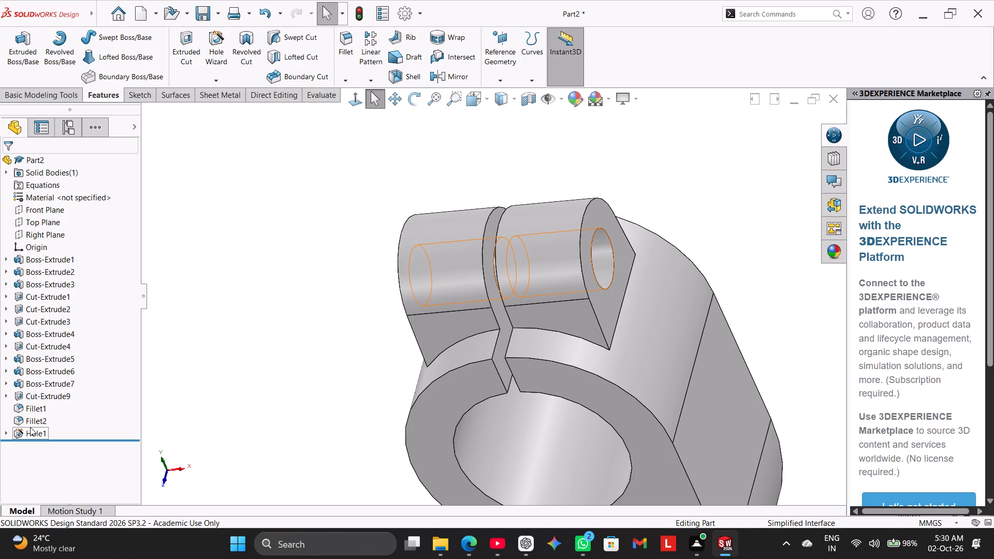
# Reopen the clamp block's bolt hole feature for editing and choose the Counterbored legacy hole type.
pyautogui.click(30, 430)
pyautogui.click(38, 398)
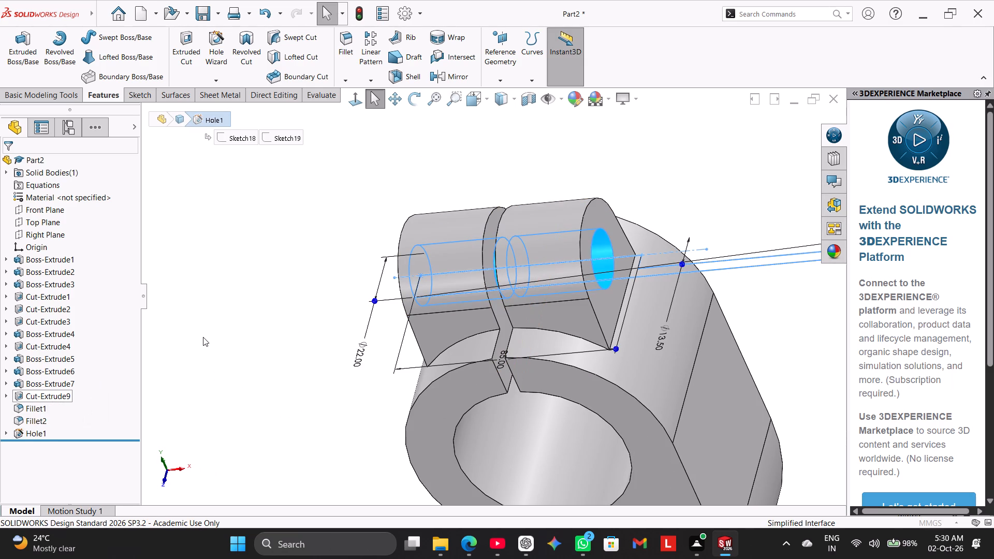
pyautogui.moveTo(243, 346); pyautogui.dragTo(276, 349, button='middle')
pyautogui.scroll(1, 251, 347)
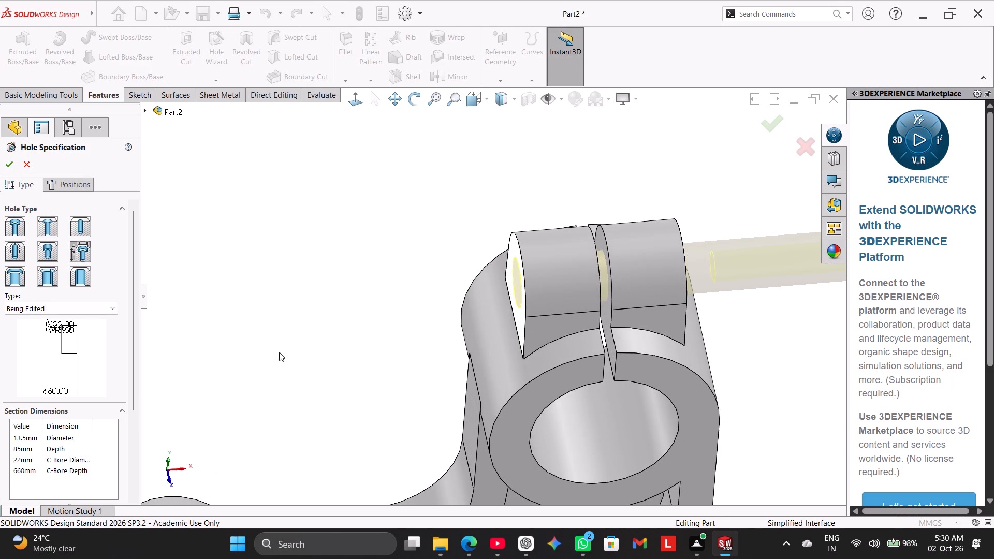
pyautogui.scroll(1, 279, 352)
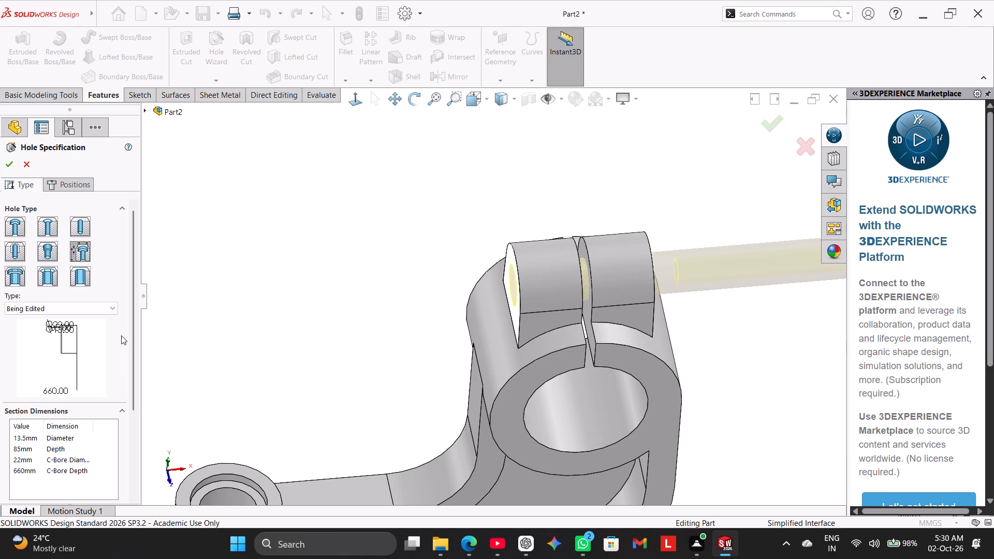
pyautogui.click(105, 314)
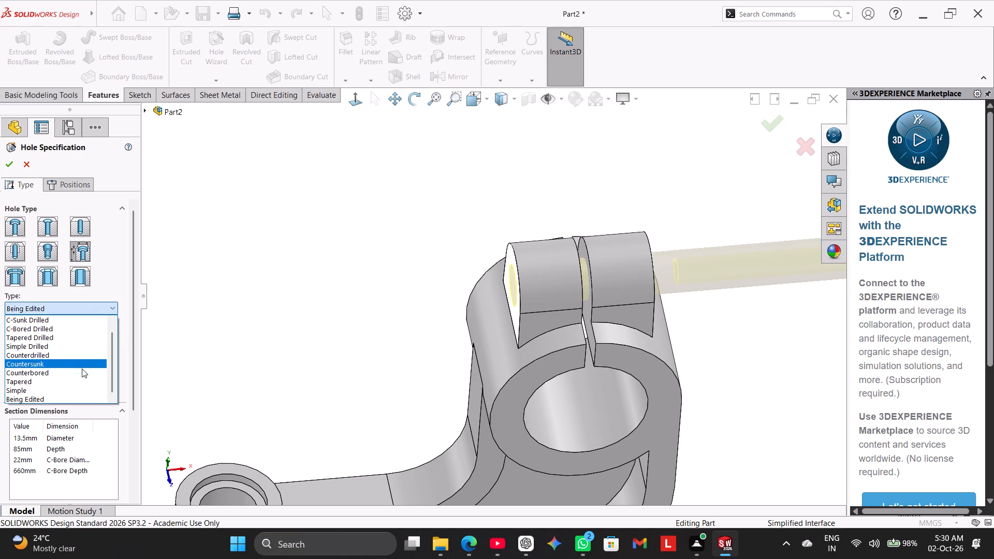
pyautogui.click(82, 373)
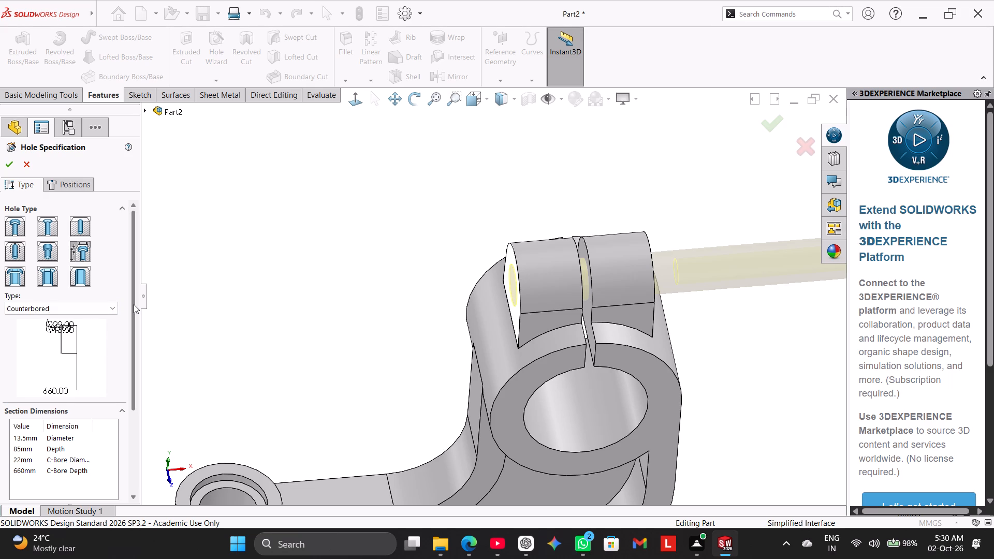
pyautogui.moveTo(134, 304); pyautogui.dragTo(136, 341)
pyautogui.click(76, 315)
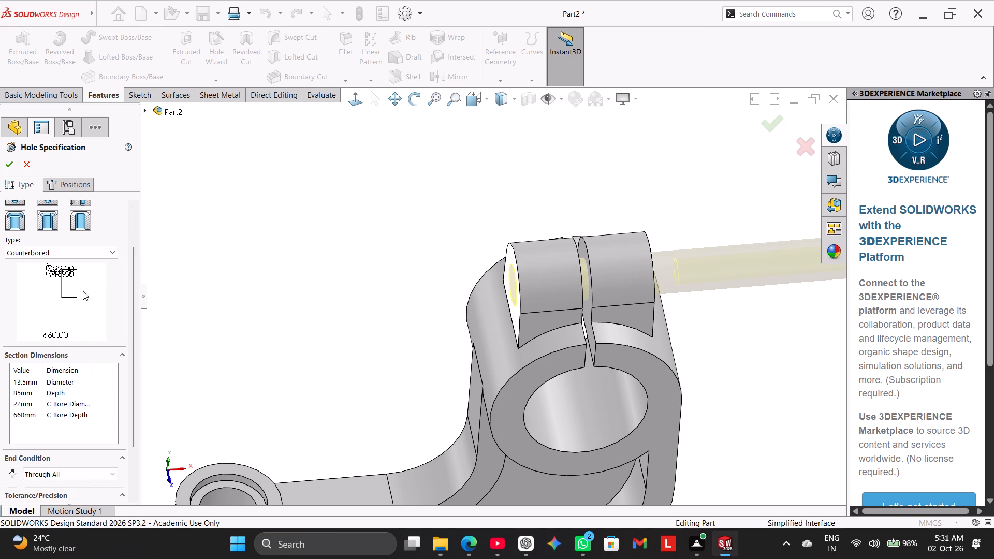
pyautogui.scroll(1, 99, 260)
pyautogui.click(84, 250)
pyautogui.click(89, 306)
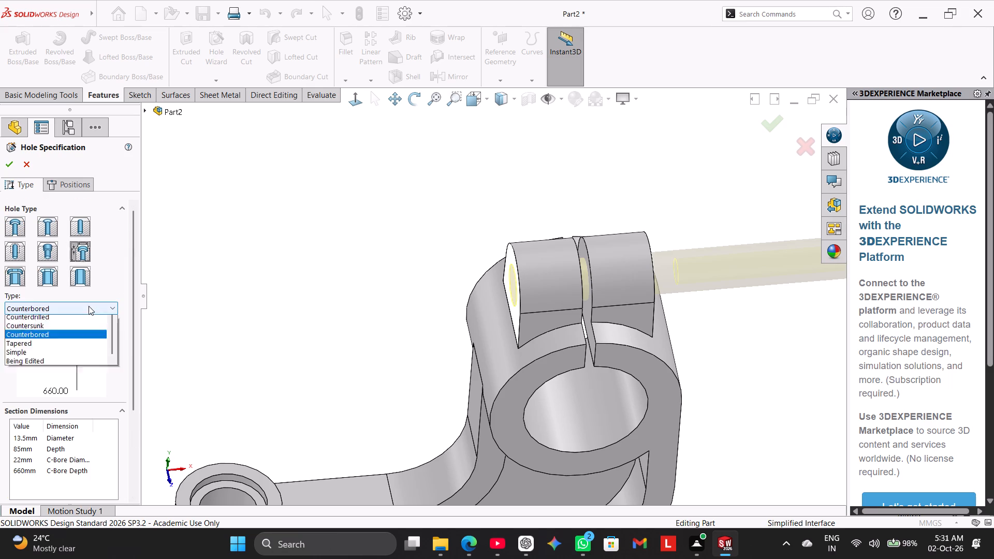
pyautogui.click(71, 368)
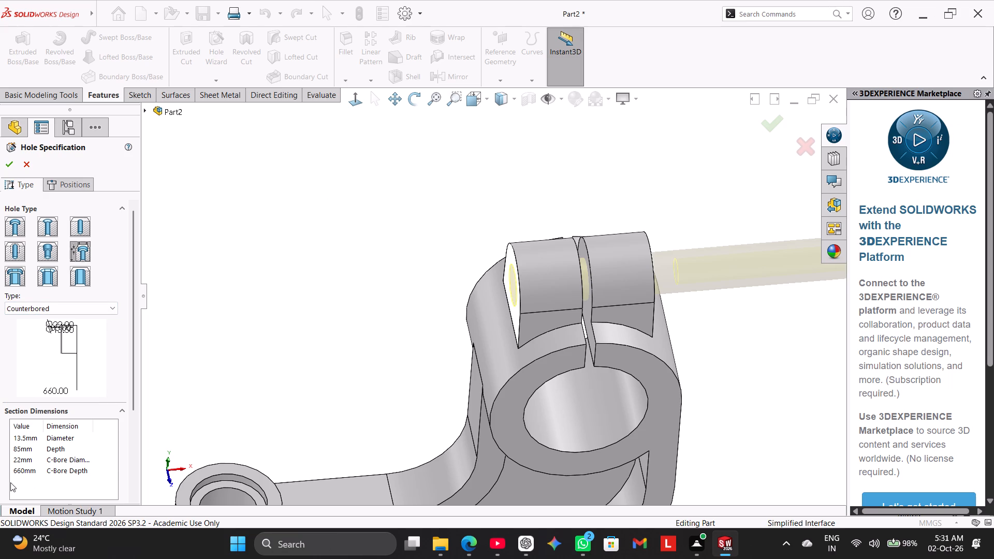
# Set the bolt hole's counterbore depth to 6.60 mm and finish editing the hole feature.
pyautogui.doubleClick(24, 469)
pyautogui.write('6.60')
pyautogui.press('Return')
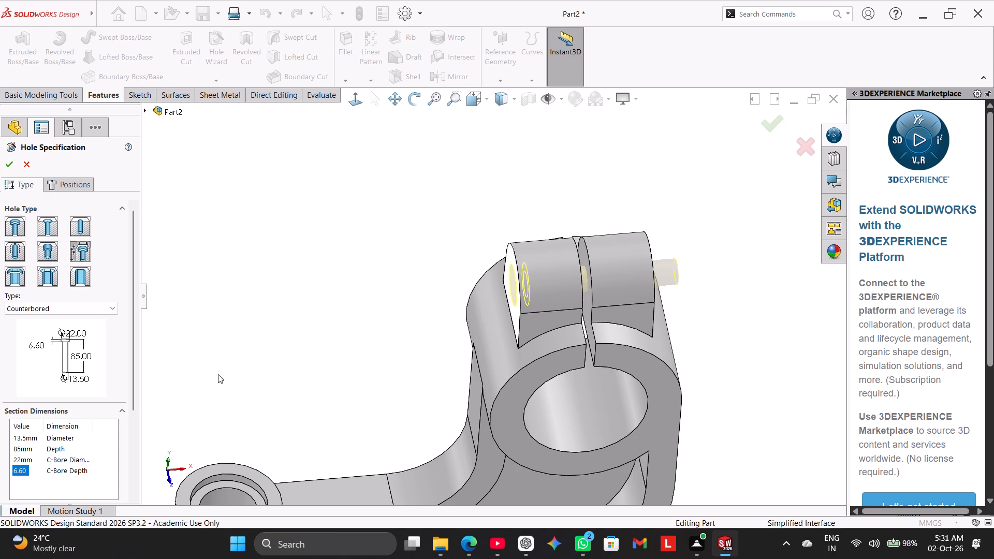
pyautogui.moveTo(133, 396); pyautogui.dragTo(130, 472)
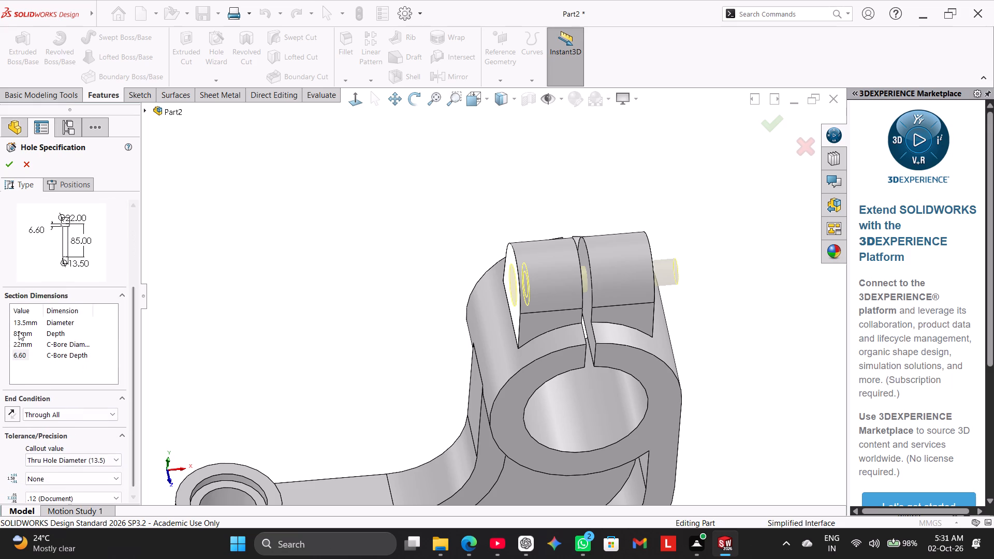
pyautogui.doubleClick(20, 331)
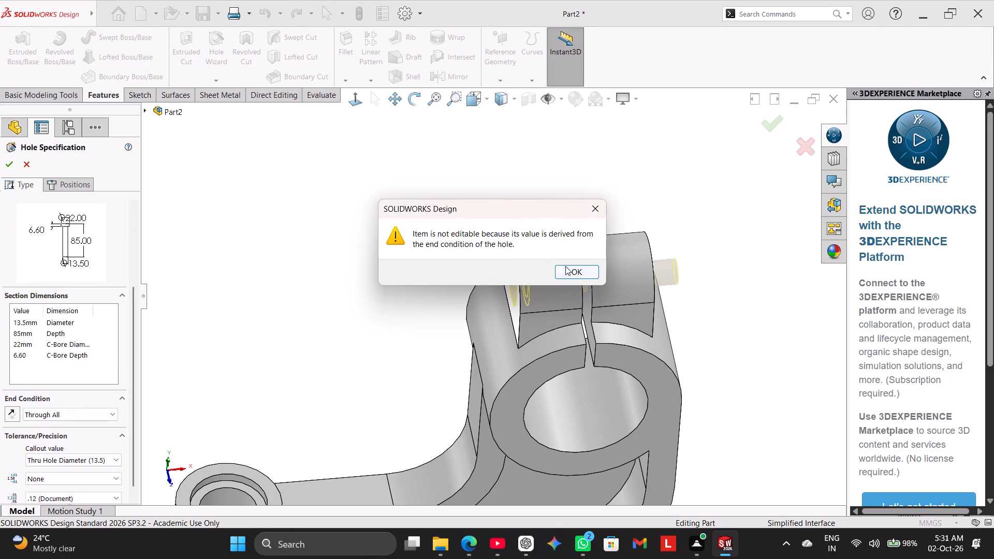
pyautogui.click(565, 266)
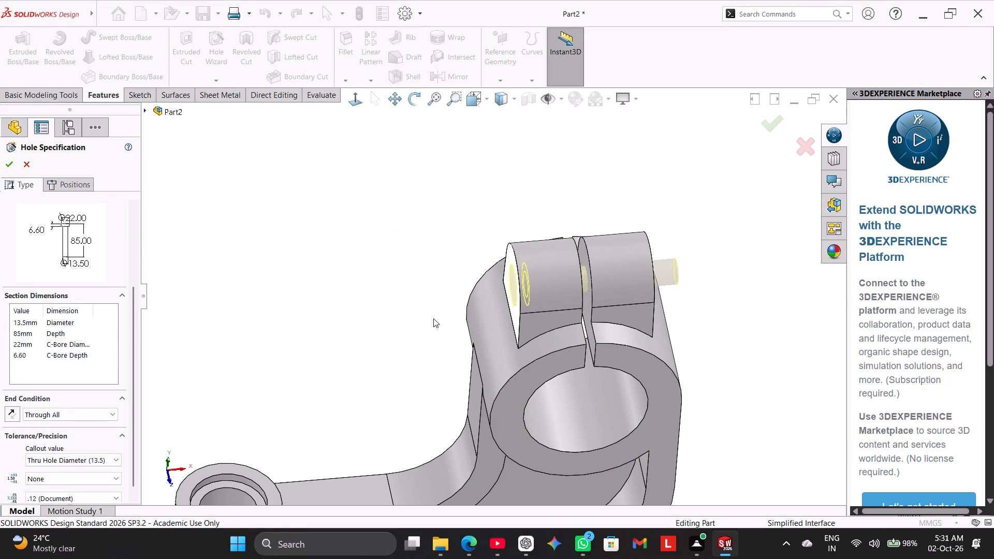
pyautogui.click(9, 165)
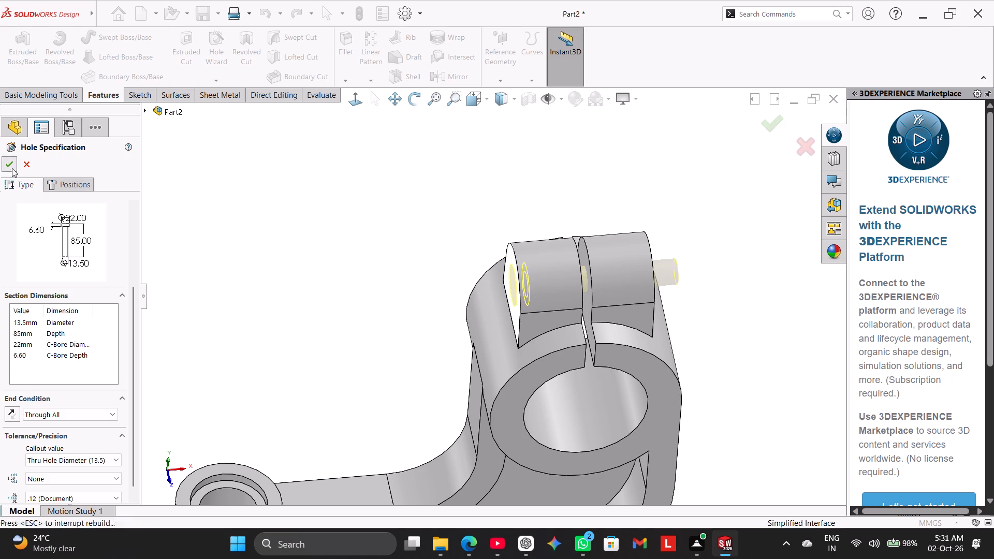
# Check the corrected counterbore in a temporary section view along the Front Plane and discard the section.
pyautogui.click(210, 284)
pyautogui.moveTo(328, 316); pyautogui.dragTo(359, 287, button='middle')
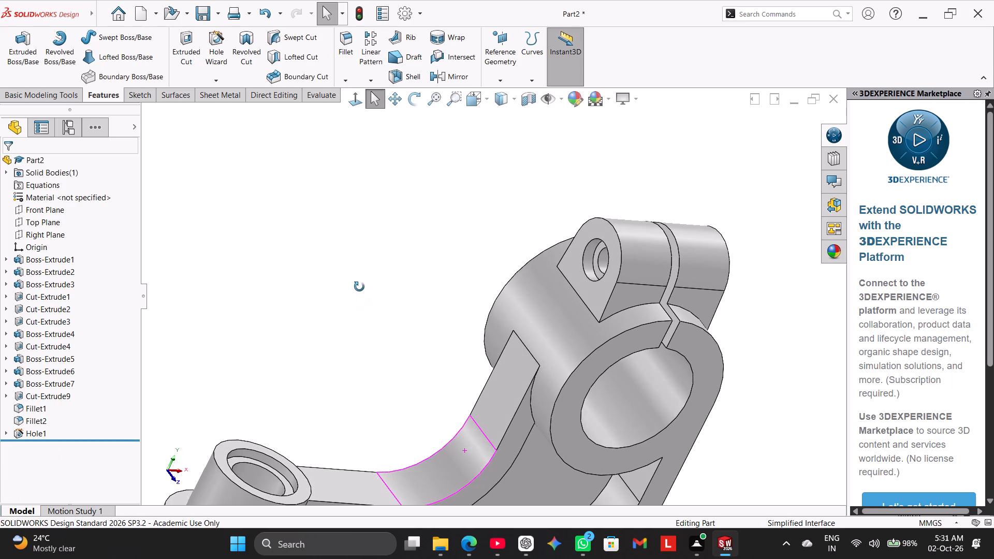
pyautogui.moveTo(359, 287); pyautogui.dragTo(354, 287, button='middle')
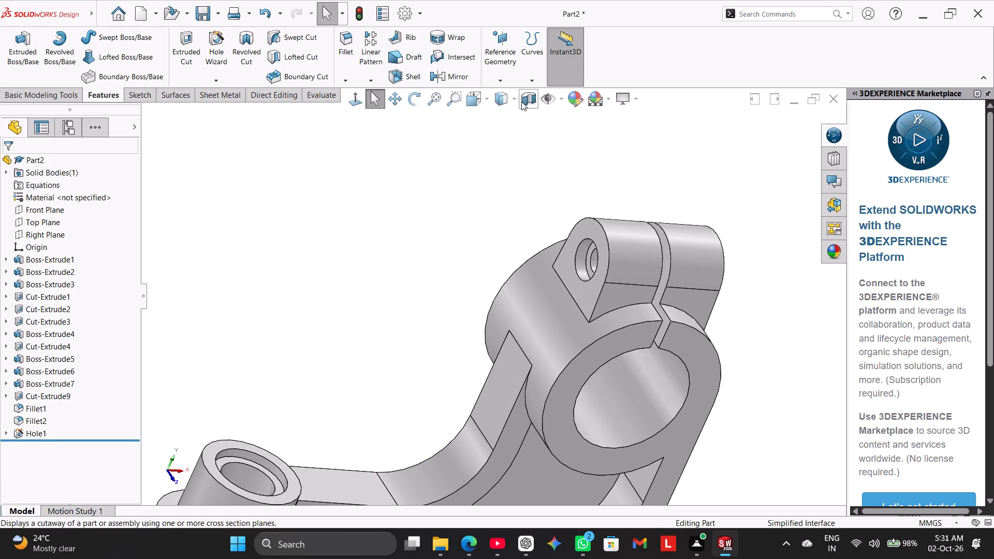
pyautogui.click(522, 100)
pyautogui.moveTo(508, 220); pyautogui.dragTo(474, 182, button='middle')
pyautogui.scroll(1, 473, 199)
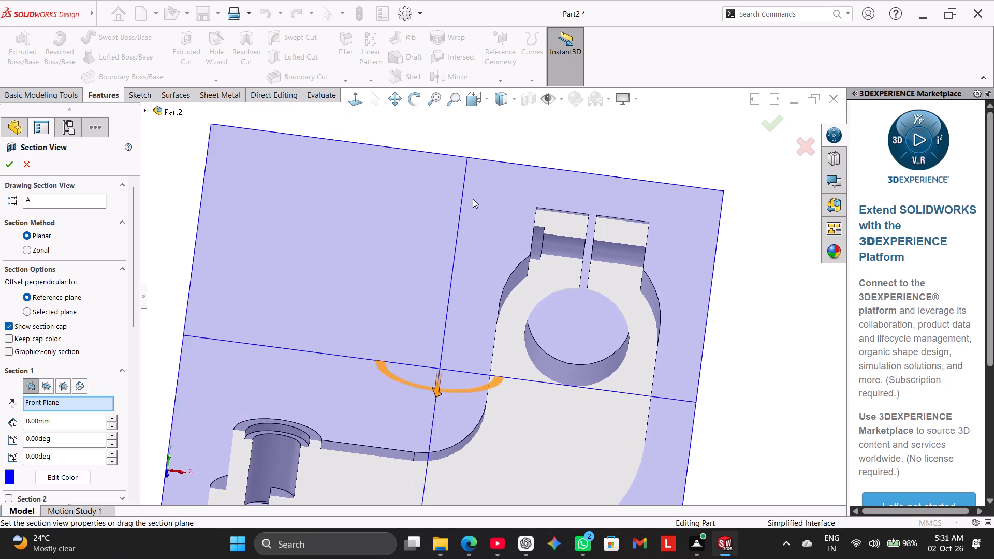
pyautogui.scroll(1, 473, 199)
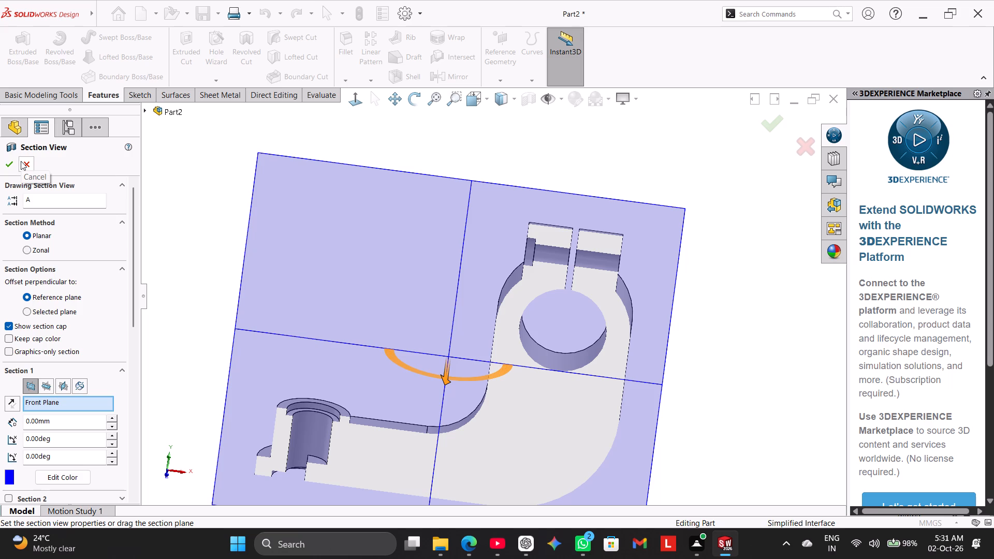
pyautogui.click(22, 163)
# Show the part in isometric view and give the whole part a bright cyan standard colour with RGB 0, 255, 255.
pyautogui.moveTo(217, 261); pyautogui.dragTo(492, 113, button='right')
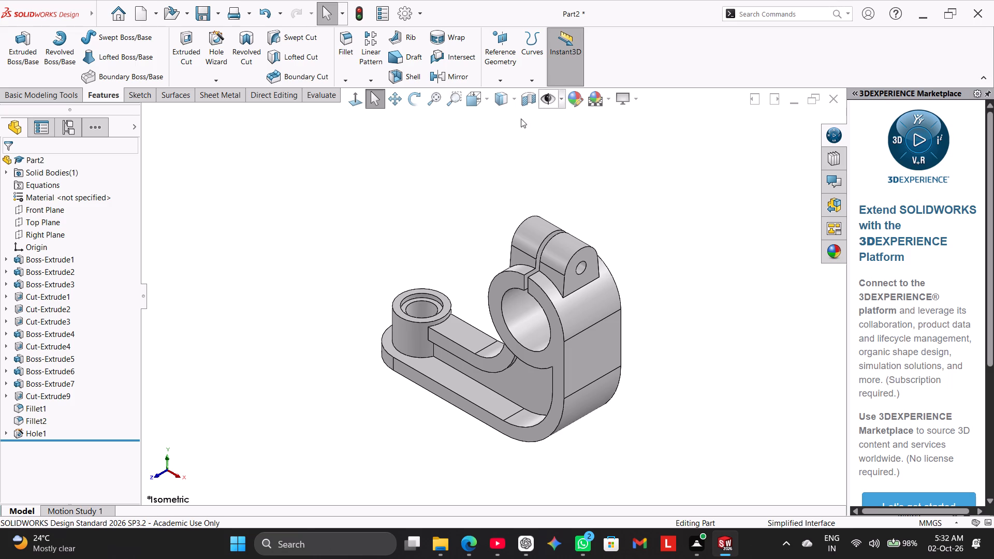
pyautogui.click(574, 99)
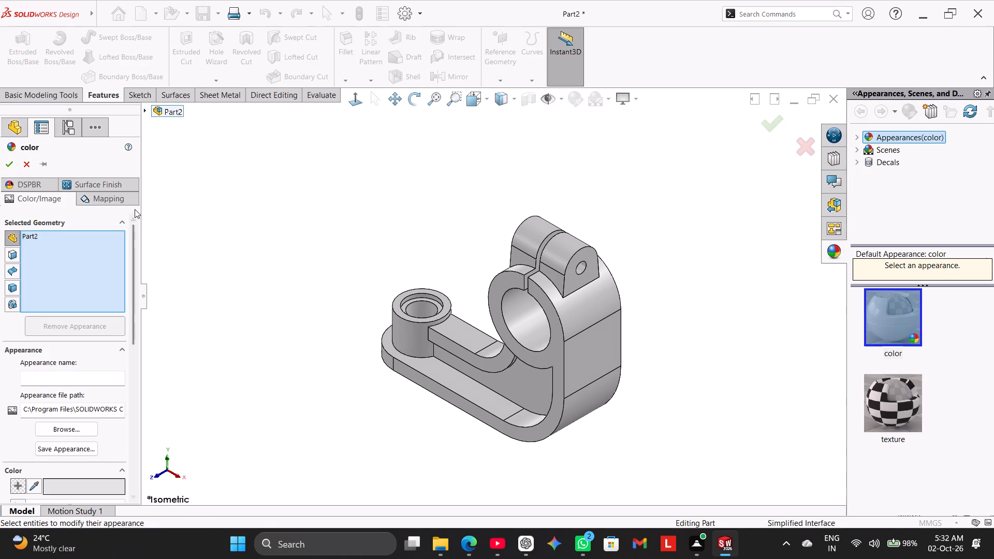
pyautogui.moveTo(131, 239); pyautogui.dragTo(139, 328)
pyautogui.click(82, 342)
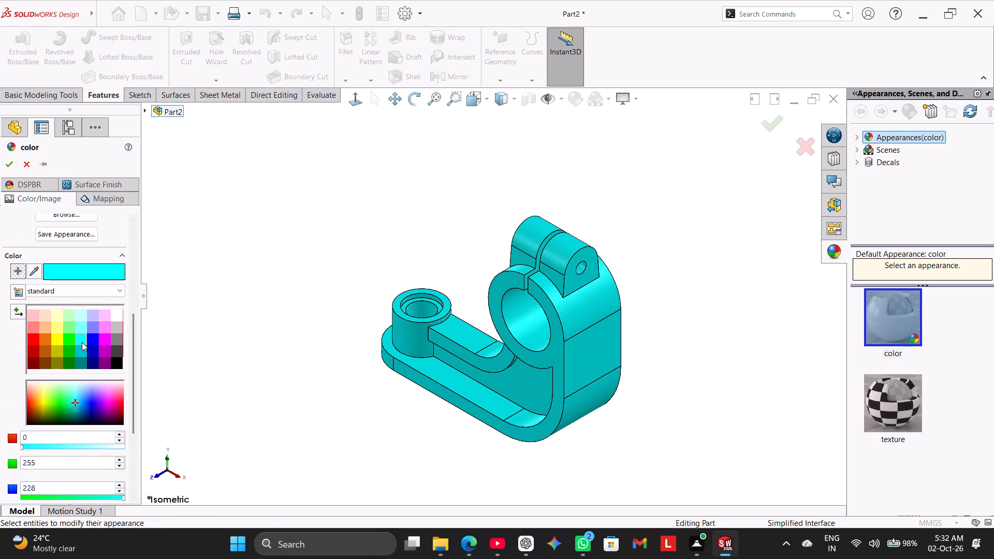
pyautogui.click(82, 350)
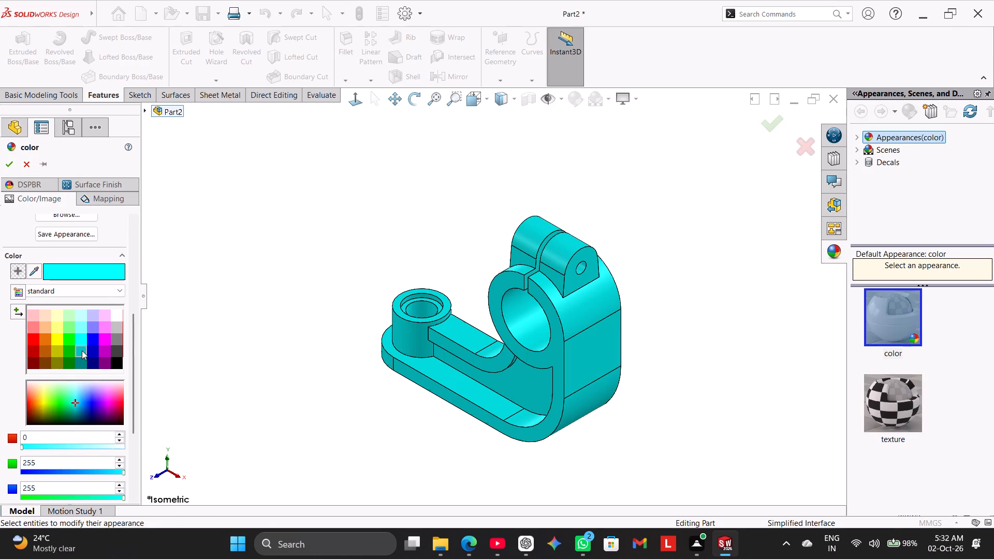
pyautogui.click(81, 337)
pyautogui.click(81, 331)
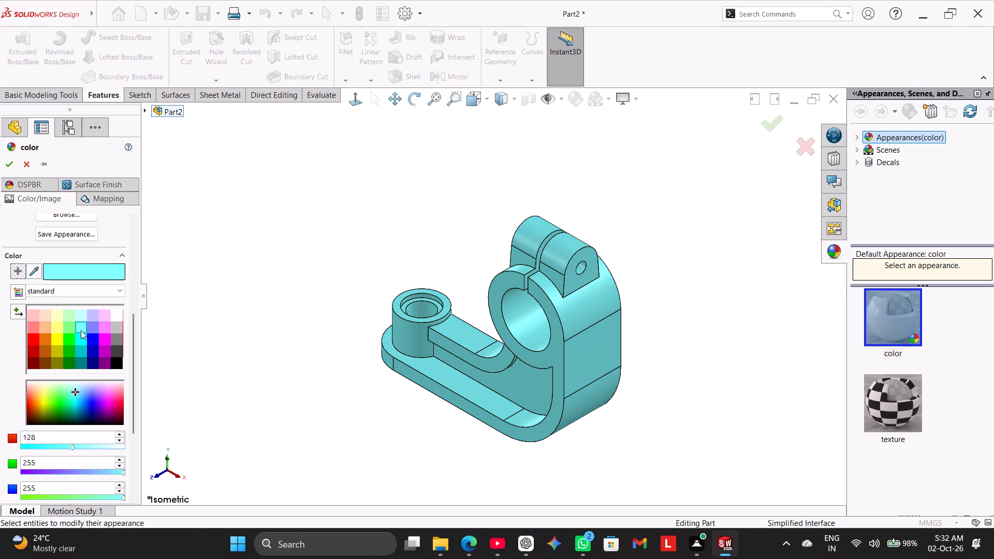
pyautogui.click(81, 335)
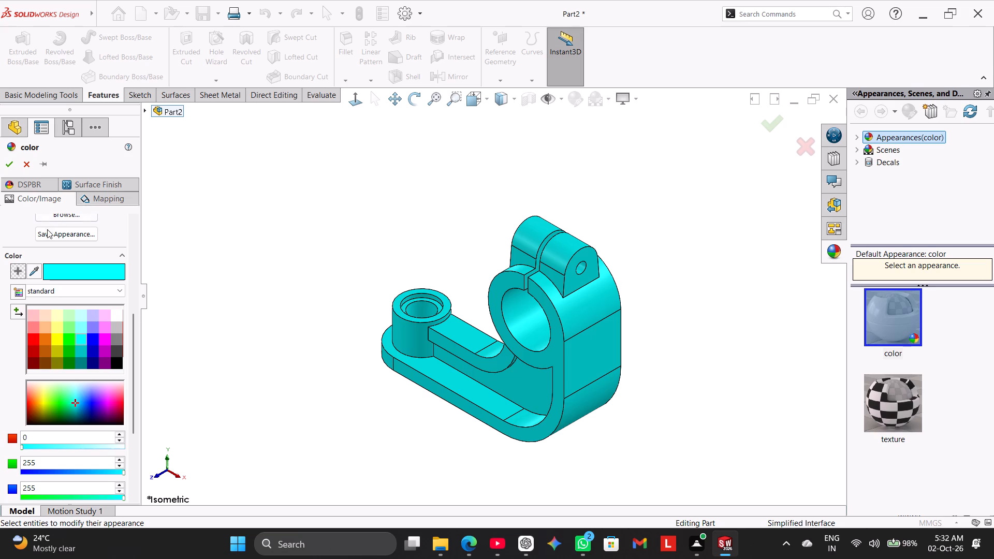
pyautogui.click(80, 330)
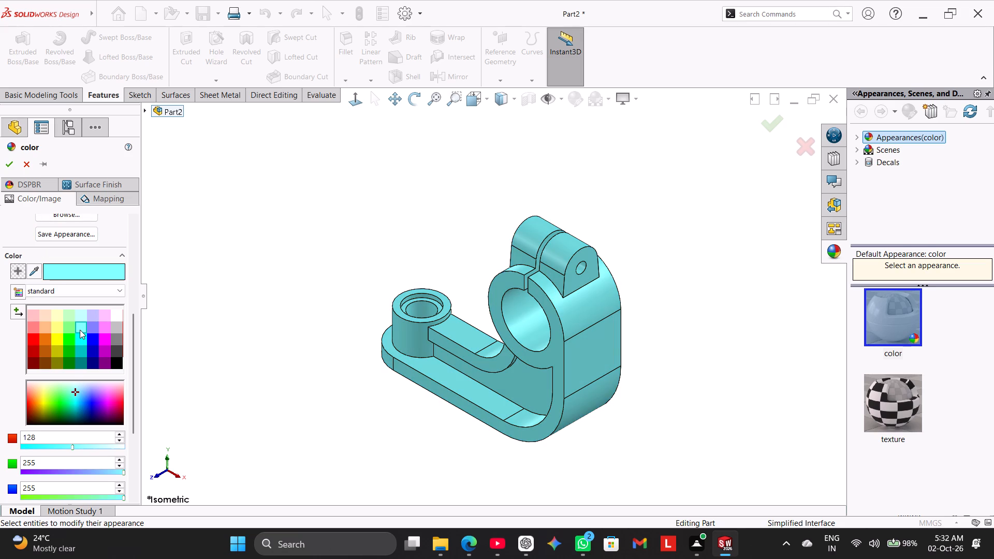
pyautogui.click(80, 334)
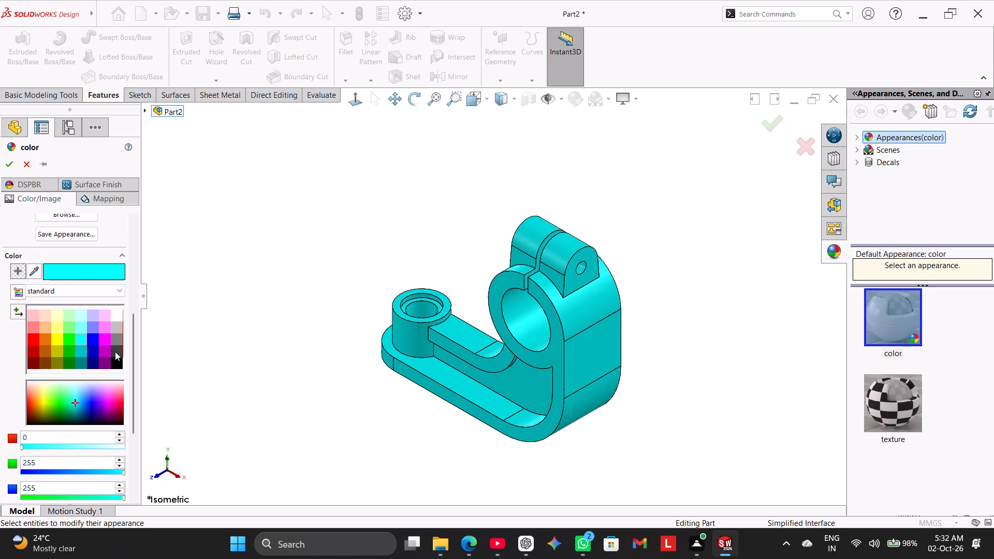
# Fine-tune the part's colour to red 46, green 236 and blue 248, and accept the appearance.
pyautogui.moveTo(133, 366); pyautogui.dragTo(135, 389)
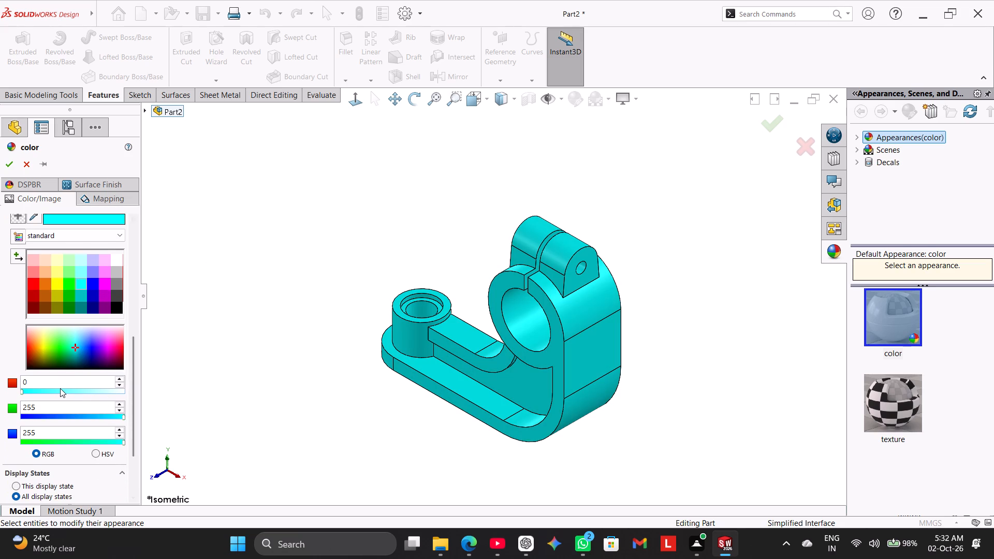
pyautogui.click(60, 388)
pyautogui.click(48, 393)
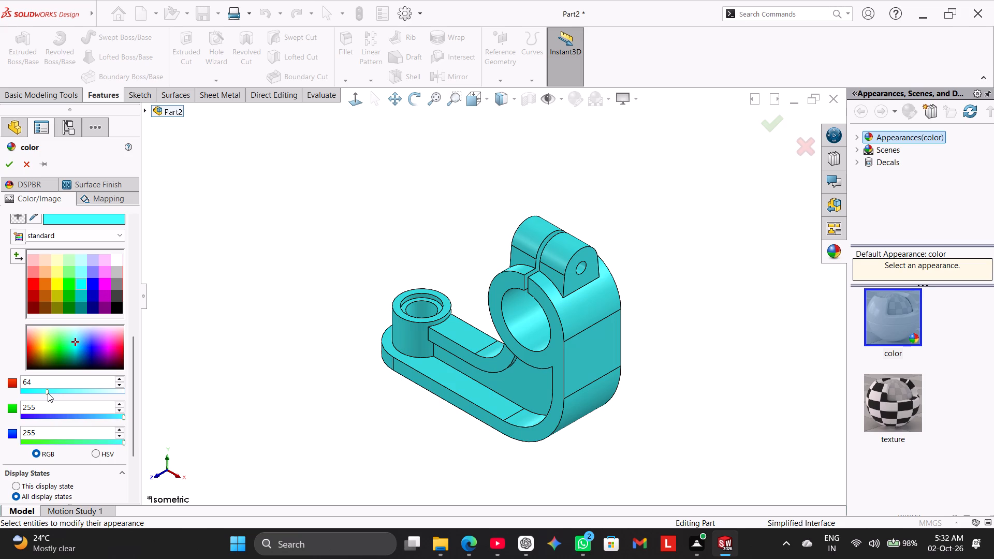
pyautogui.click(60, 392)
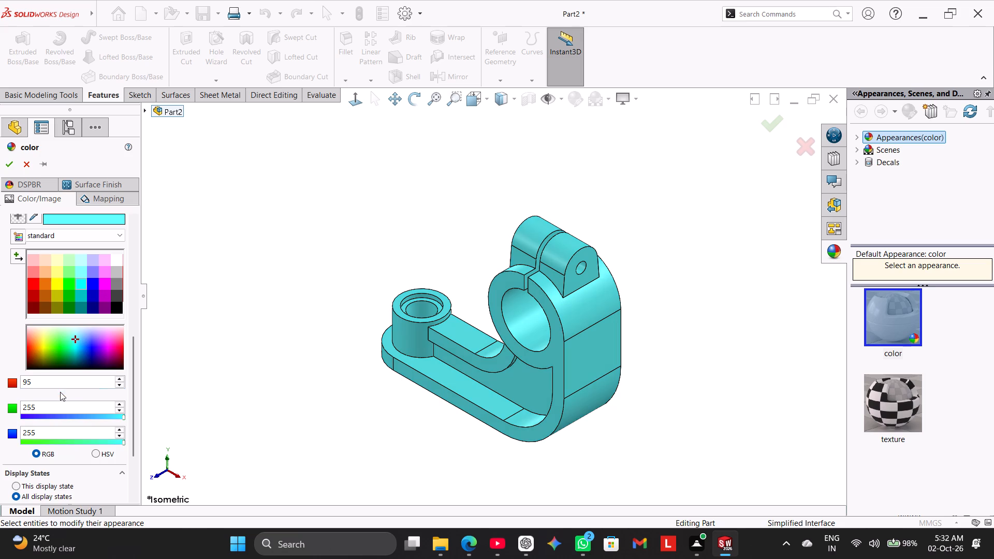
pyautogui.moveTo(71, 390); pyautogui.dragTo(84, 392)
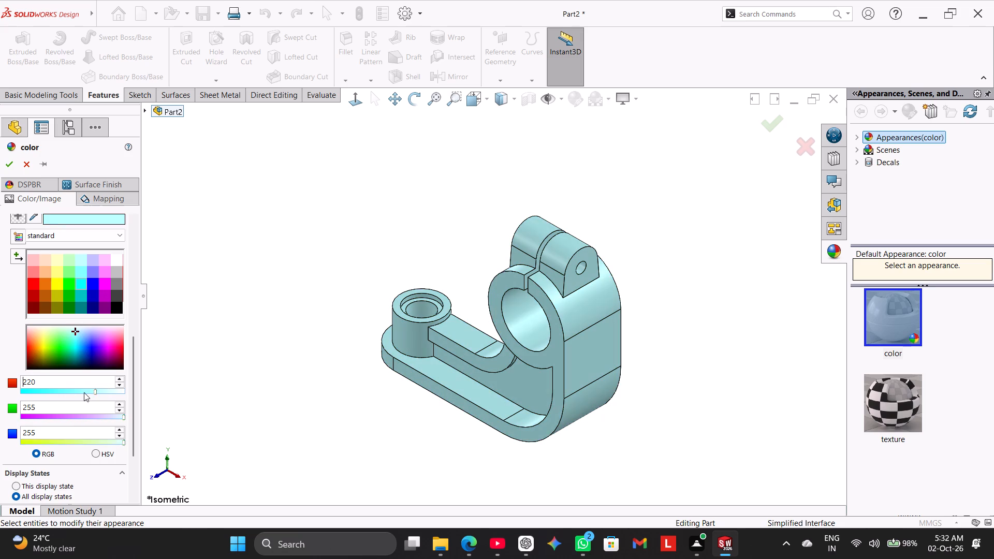
pyautogui.moveTo(84, 392); pyautogui.dragTo(41, 392)
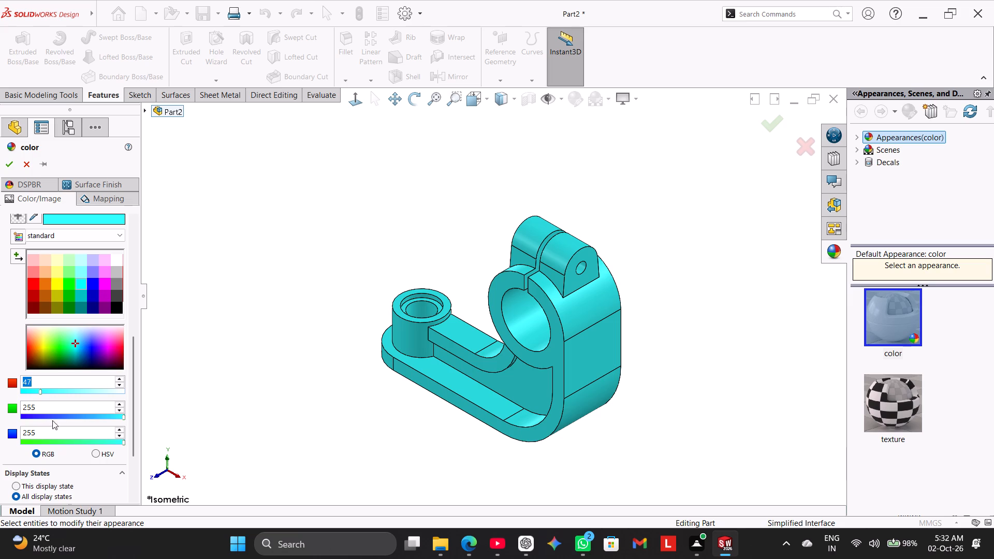
pyautogui.click(124, 418)
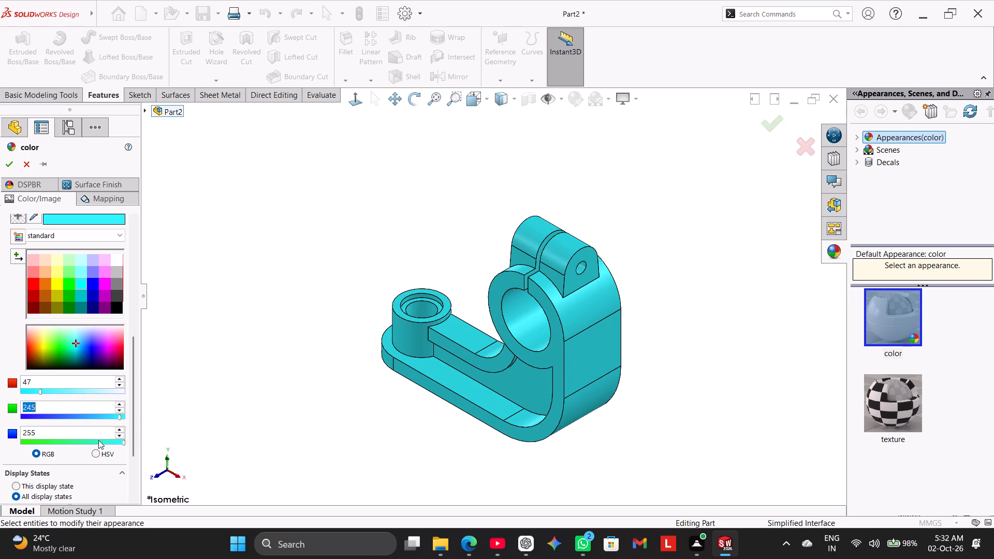
pyautogui.click(124, 442)
pyautogui.click(119, 417)
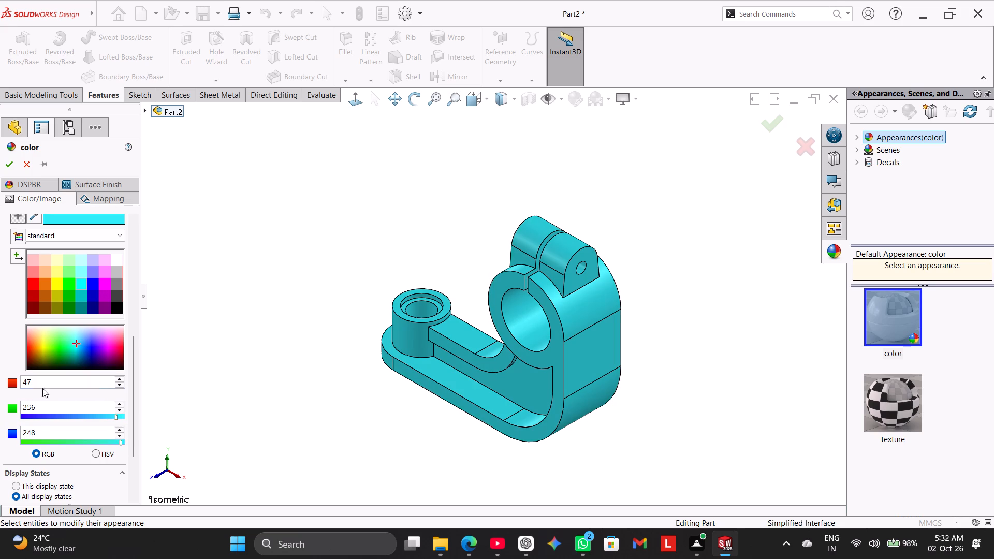
pyautogui.click(32, 389)
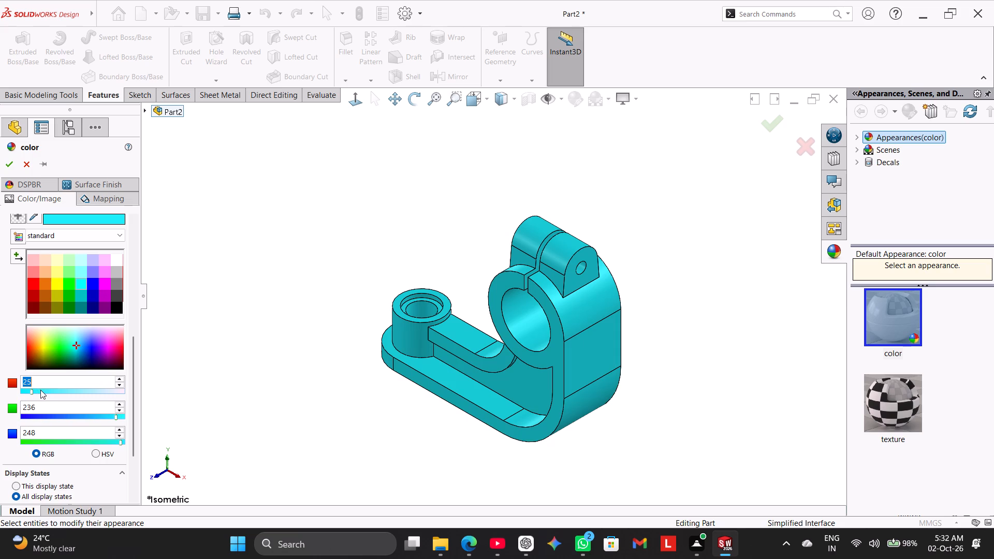
pyautogui.click(40, 390)
pyautogui.click(8, 165)
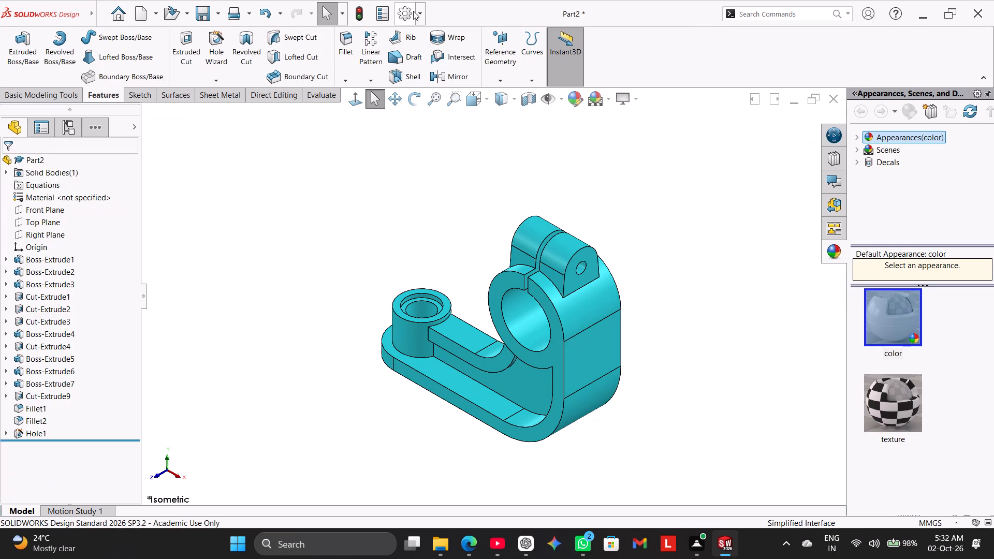
# Raise the document's shaded image quality to about 0.149 mm deviation, increase the wireframe resolution, and enable Optimize edge length.
pyautogui.click(411, 11)
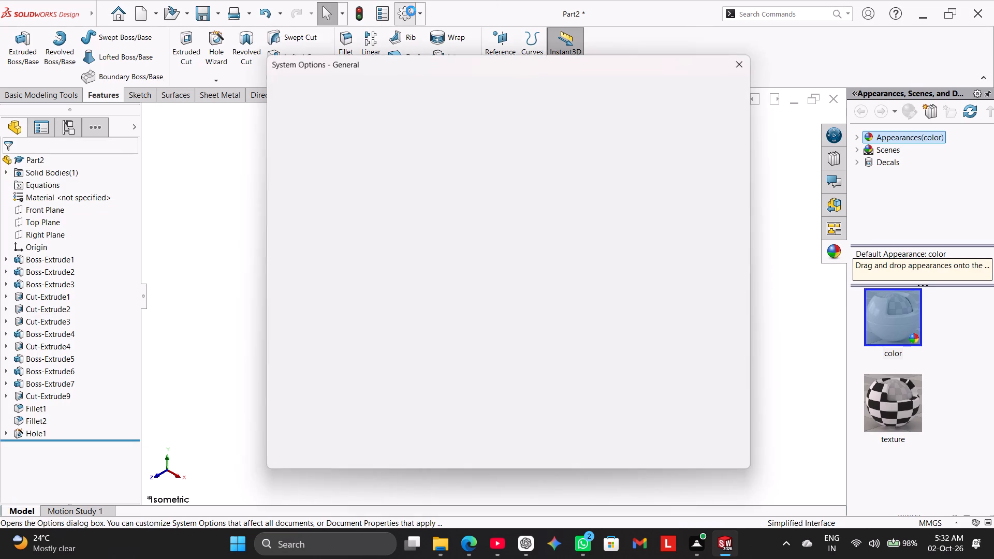
pyautogui.click(349, 91)
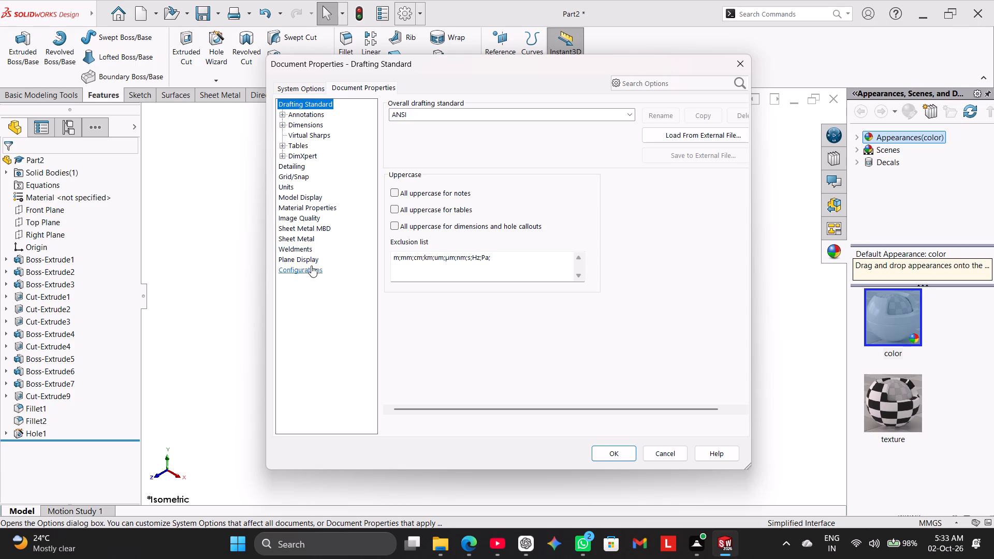
pyautogui.click(295, 213)
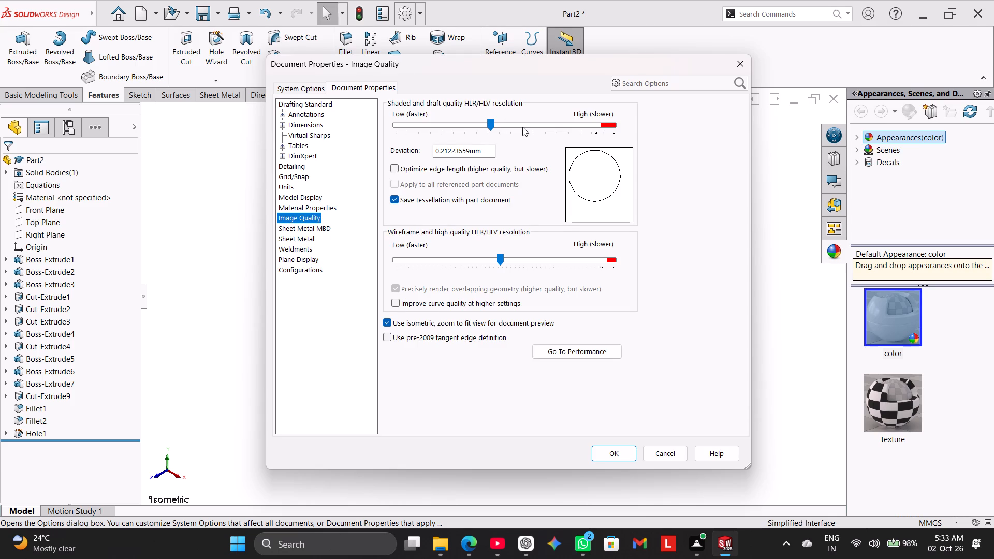
pyautogui.click(522, 127)
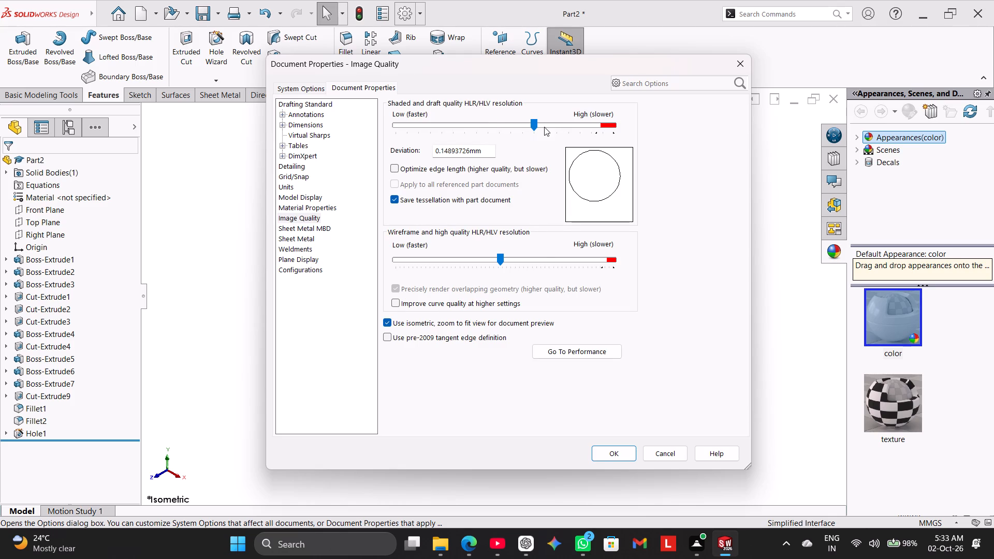
pyautogui.click(544, 257)
pyautogui.click(401, 168)
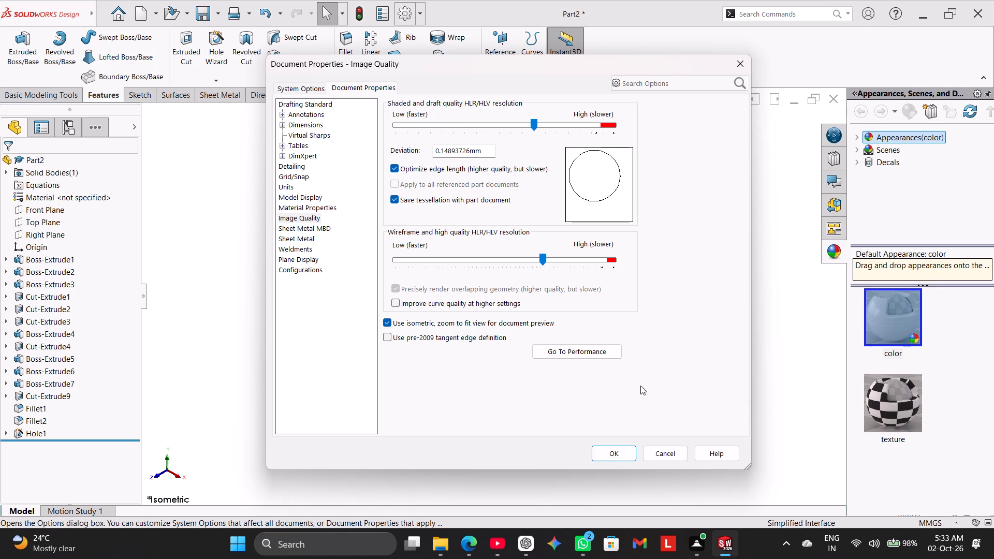
pyautogui.click(624, 454)
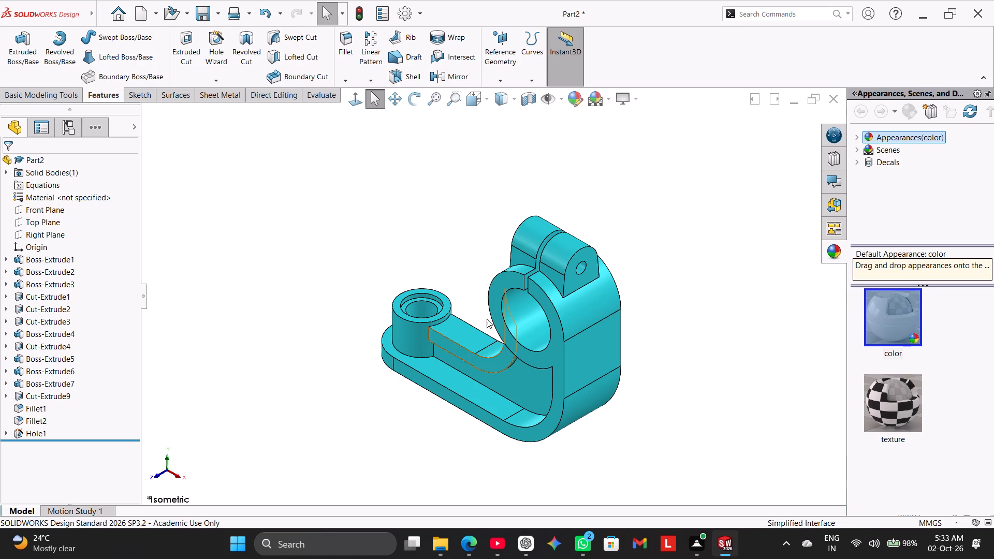
# Save the part as Curved Pipe Mount in SOLIDWORKS Part format in the Internship Works folder.
pyautogui.moveTo(317, 314); pyautogui.dragTo(390, 243, button='right')
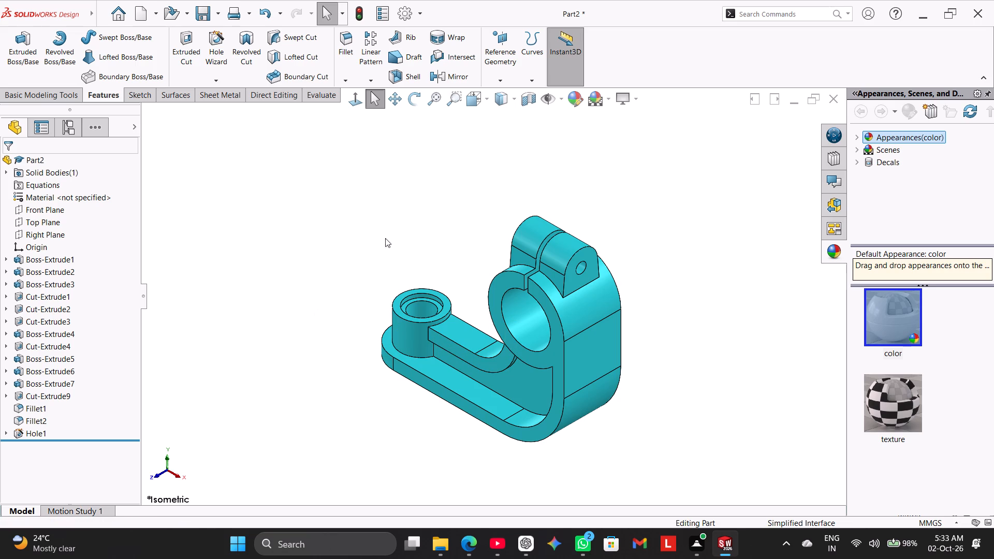
pyautogui.moveTo(375, 314); pyautogui.dragTo(397, 320, button='middle')
pyautogui.moveTo(320, 303); pyautogui.dragTo(413, 200, button='right')
pyautogui.click(219, 14)
pyautogui.click(231, 44)
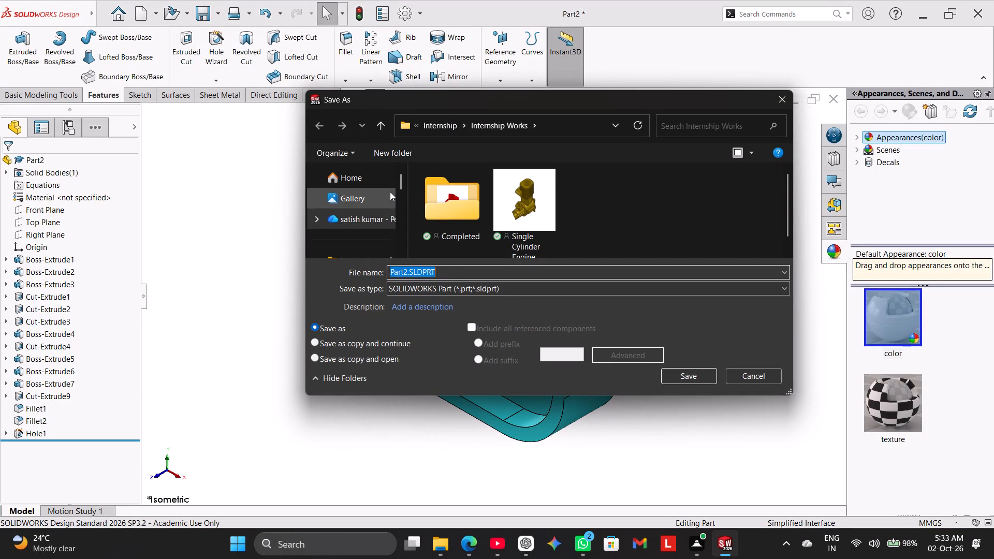
pyautogui.hotkey('ctrl', 'v')
pyautogui.hotkey('ctrl', 'c')
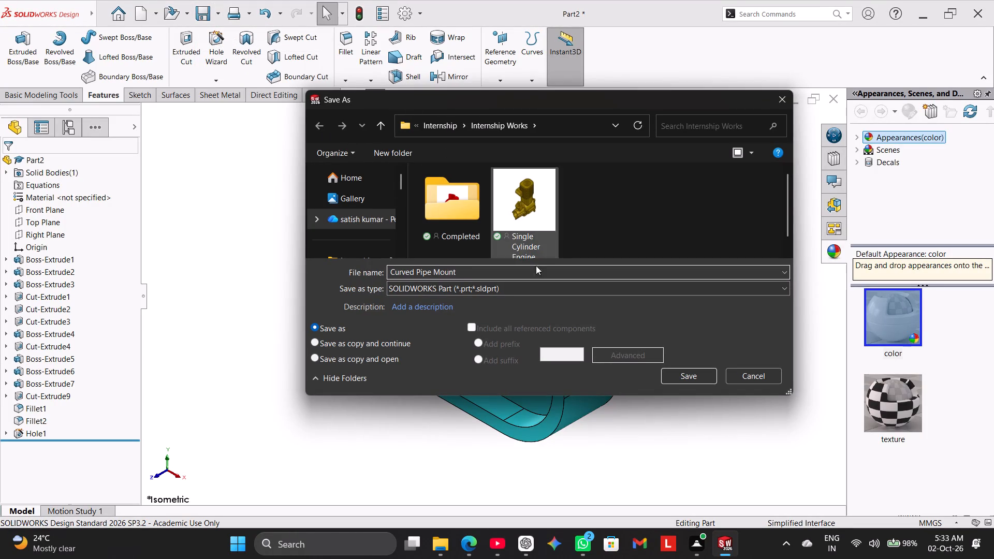
pyautogui.click(703, 370)
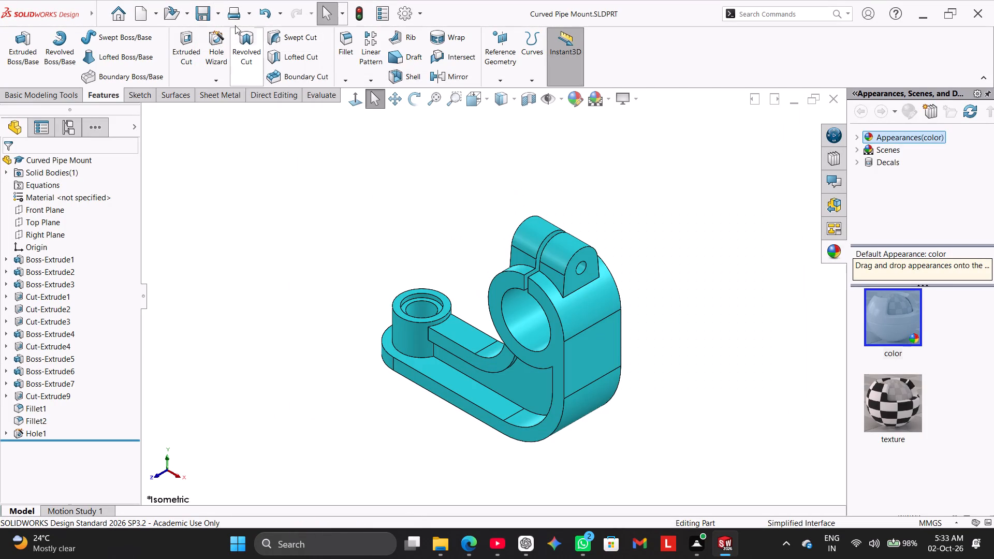
# Save the Curved Pipe Mount part again under its existing name.
pyautogui.click(216, 12)
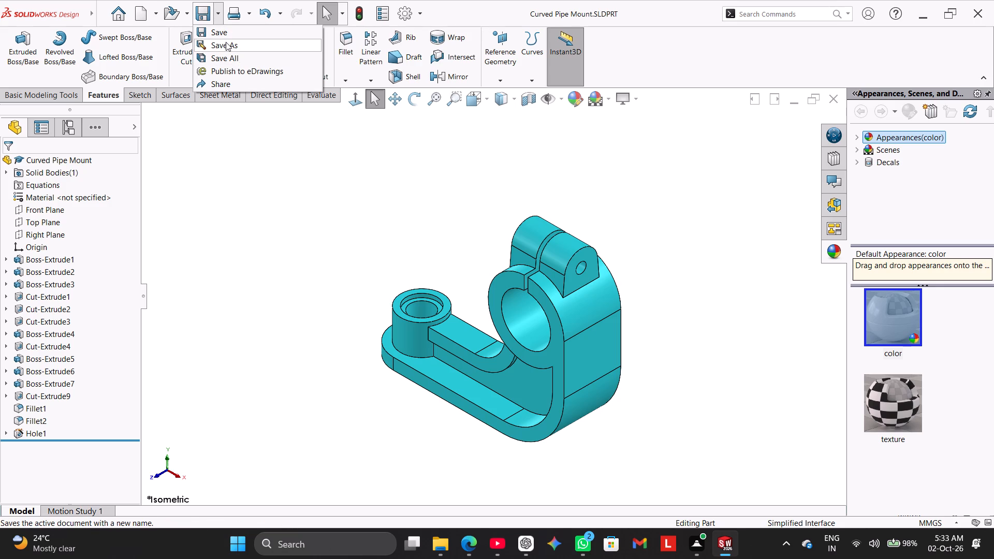
pyautogui.click(249, 148)
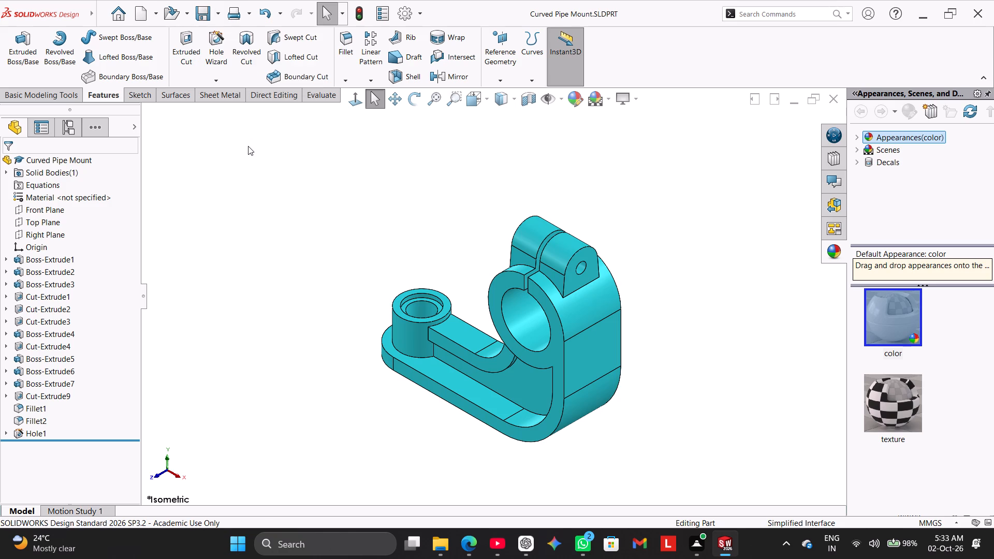
pyautogui.hotkey('ctrl', 's')
pyautogui.hotkey('ctrl', 's')
pyautogui.hotkey('shift', 's')
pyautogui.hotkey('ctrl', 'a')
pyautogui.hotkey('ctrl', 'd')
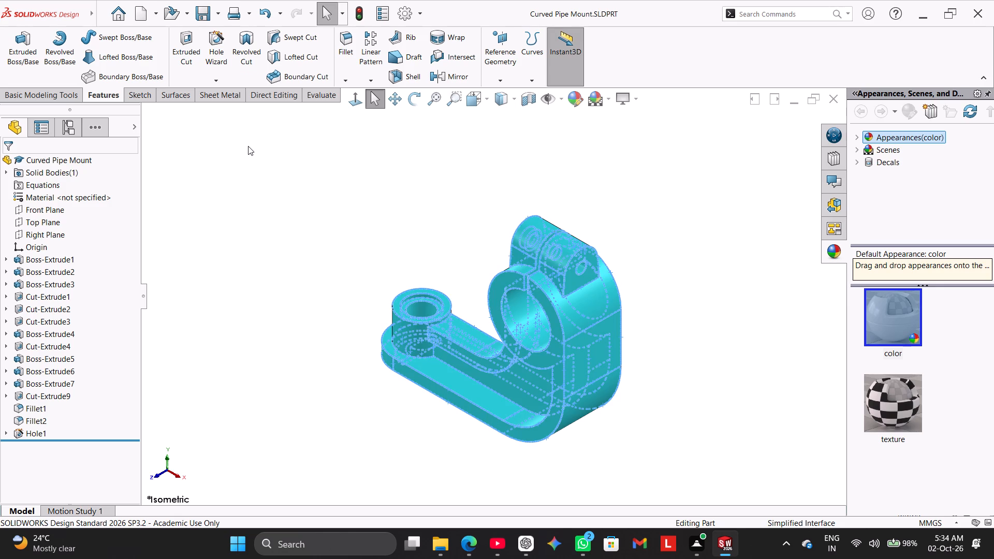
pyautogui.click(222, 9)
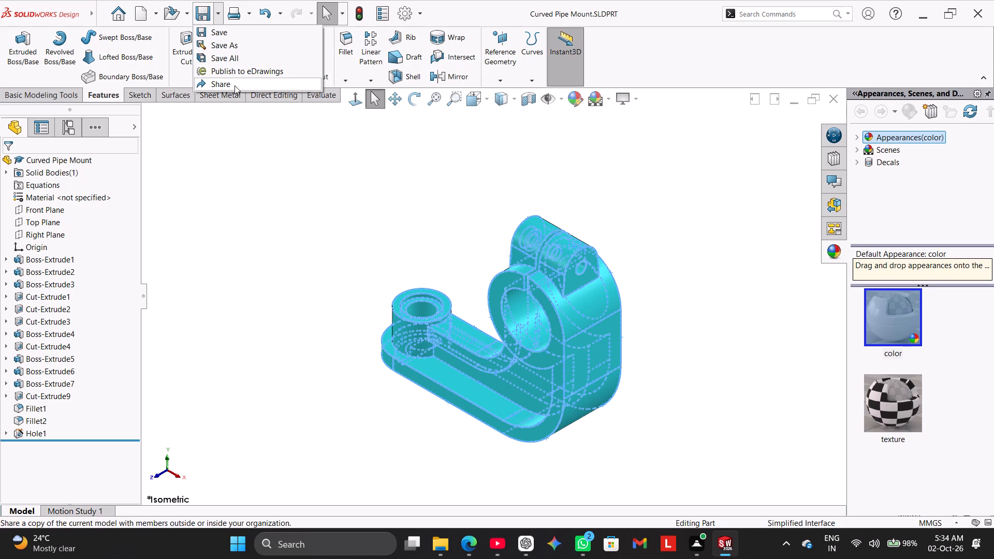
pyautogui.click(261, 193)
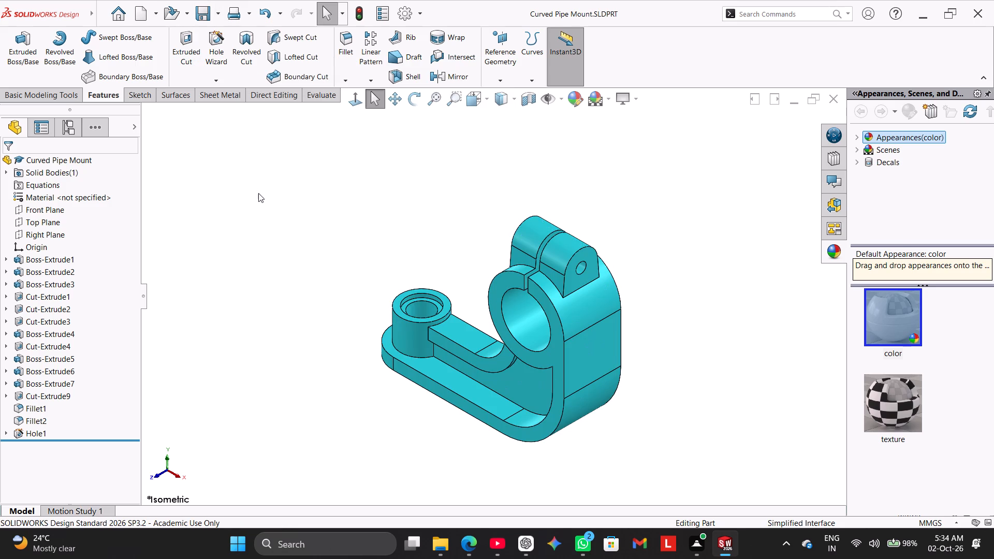
# Save the part in Adobe Portable Document Format as Curved Pipe Mount.pdf in the Internship Works folder.
pyautogui.click(218, 16)
pyautogui.click(226, 46)
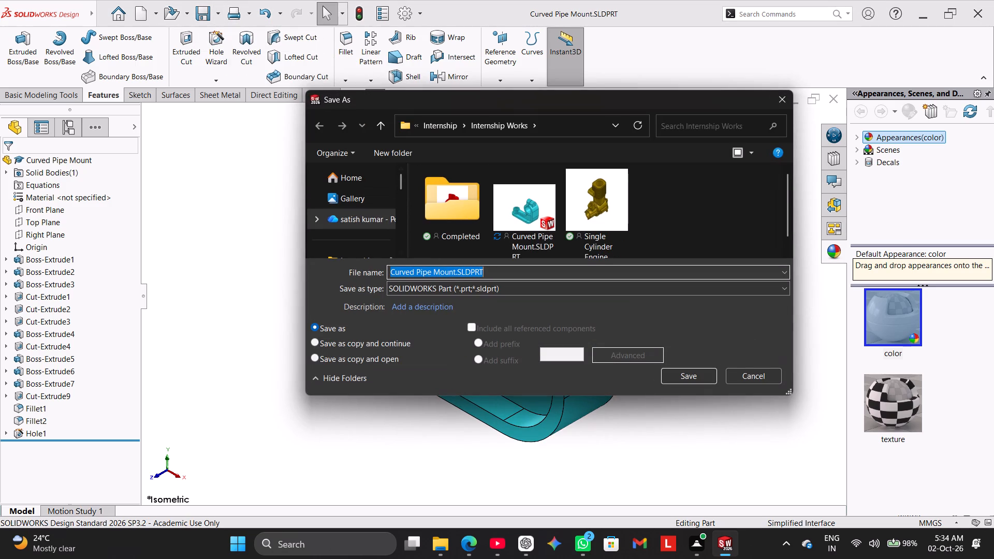
pyautogui.click(469, 290)
pyautogui.click(518, 98)
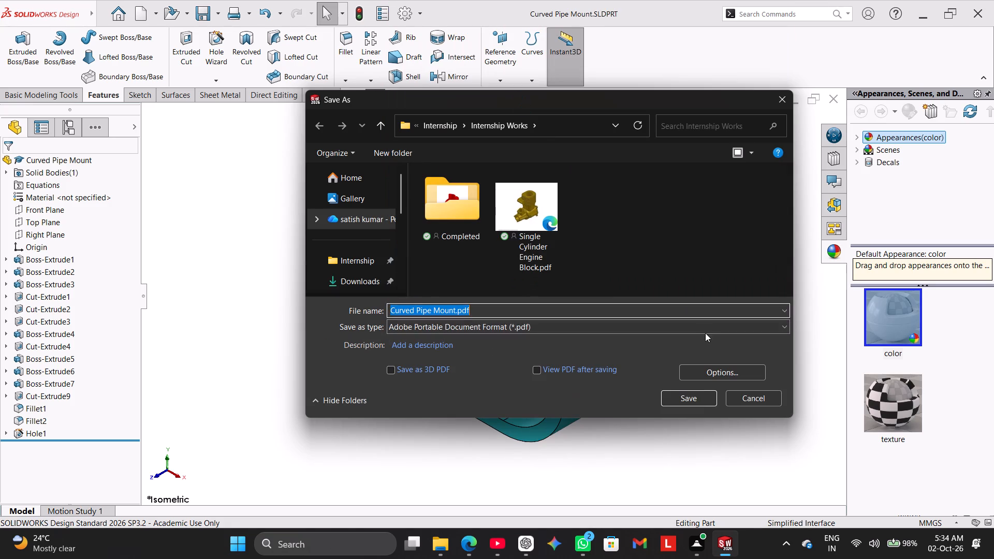
pyautogui.click(700, 401)
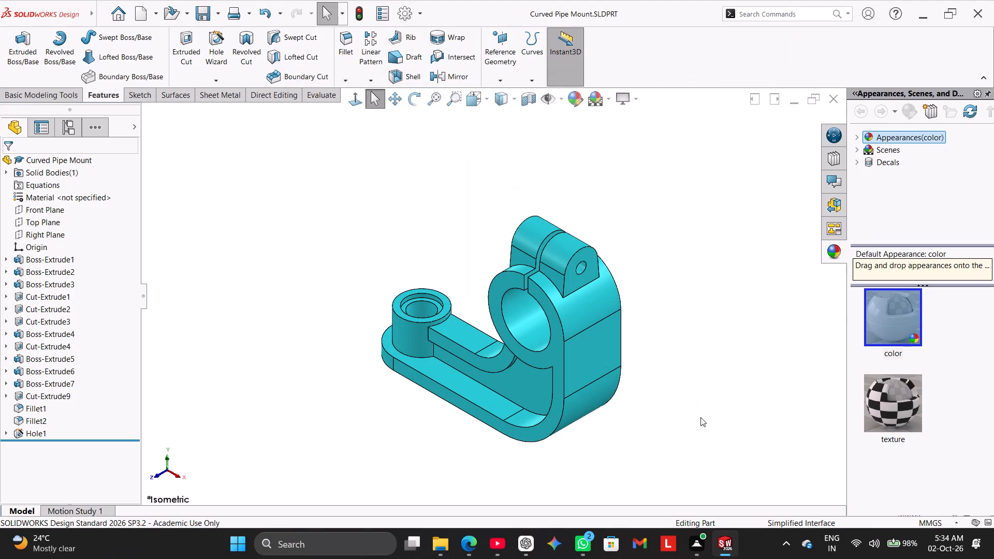
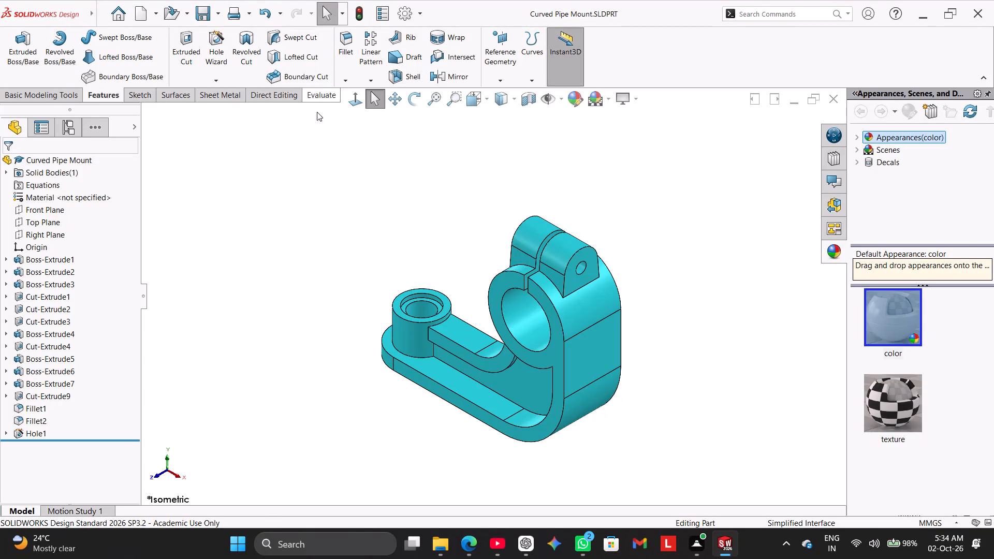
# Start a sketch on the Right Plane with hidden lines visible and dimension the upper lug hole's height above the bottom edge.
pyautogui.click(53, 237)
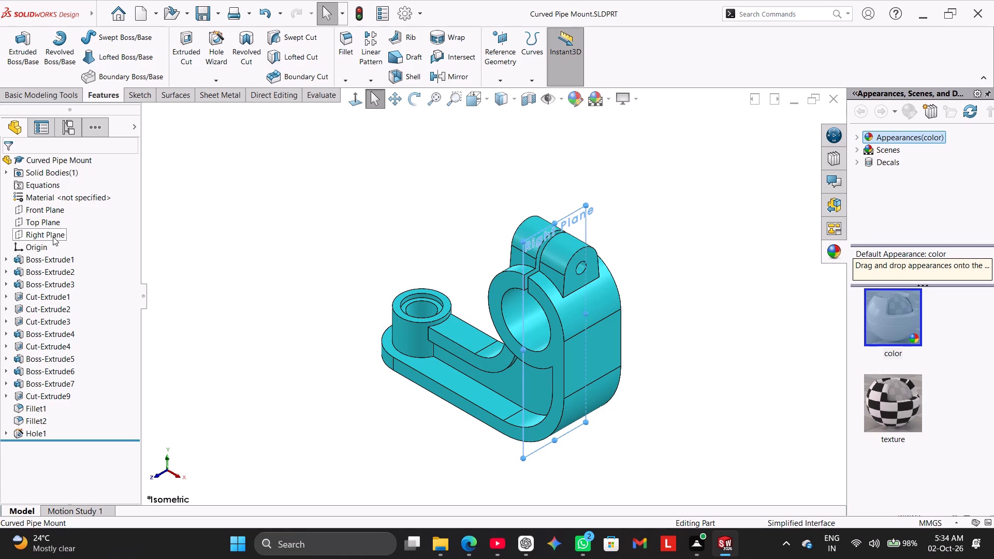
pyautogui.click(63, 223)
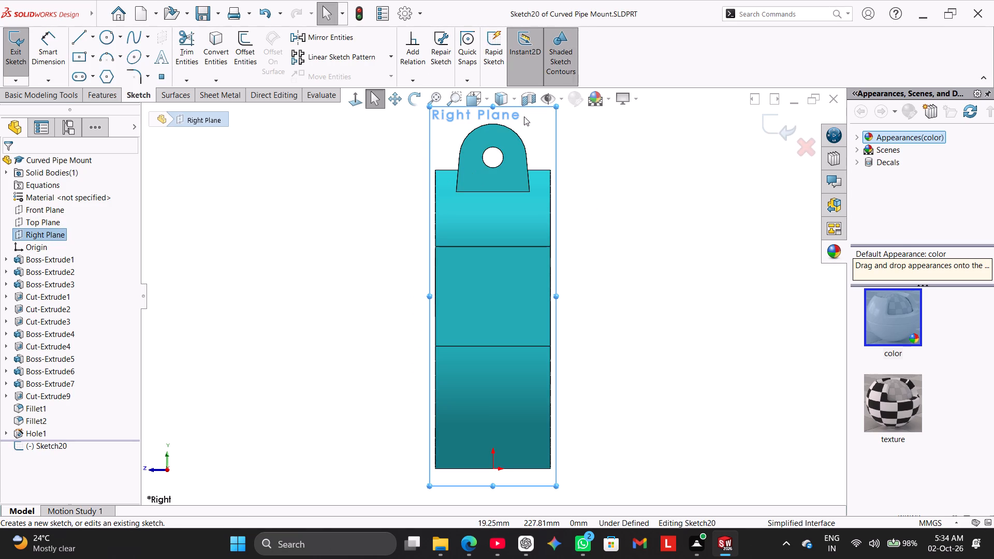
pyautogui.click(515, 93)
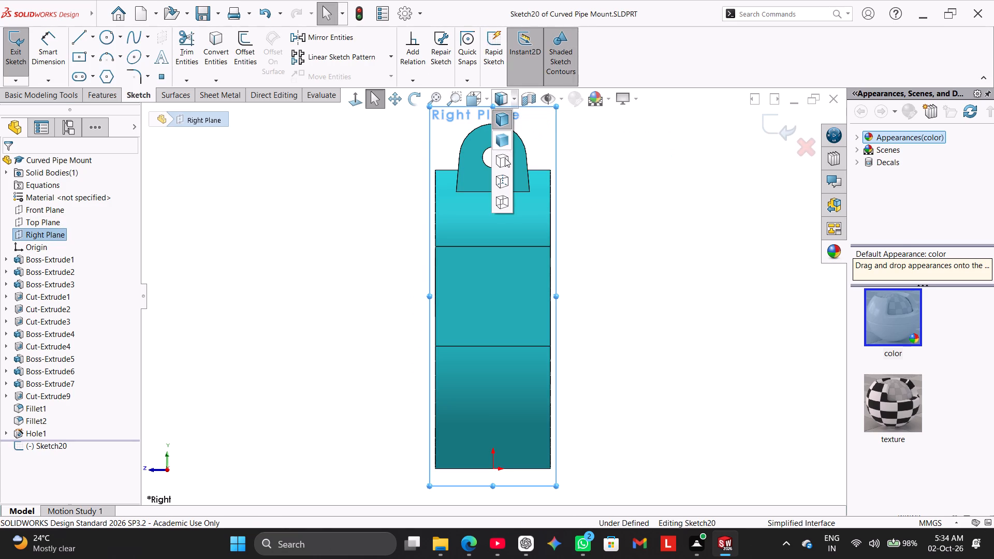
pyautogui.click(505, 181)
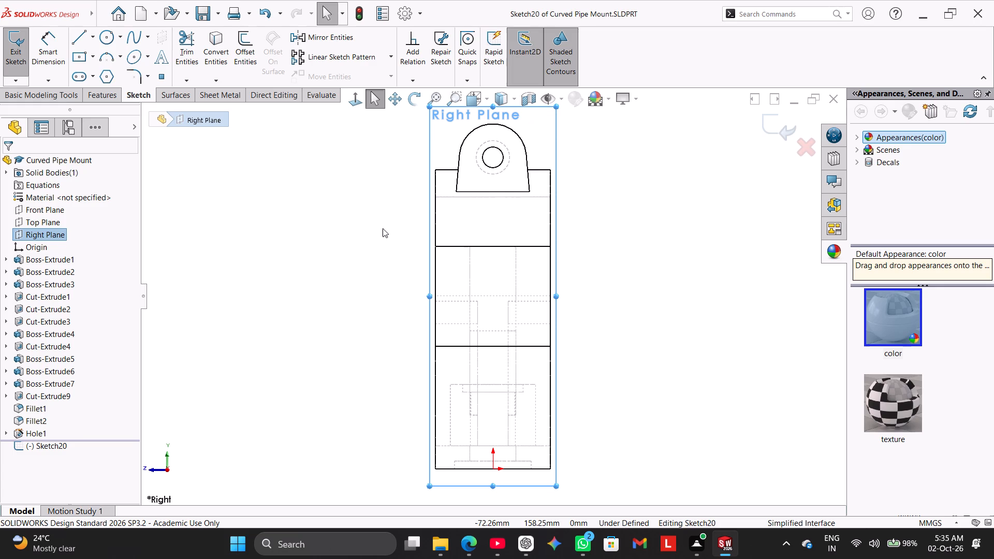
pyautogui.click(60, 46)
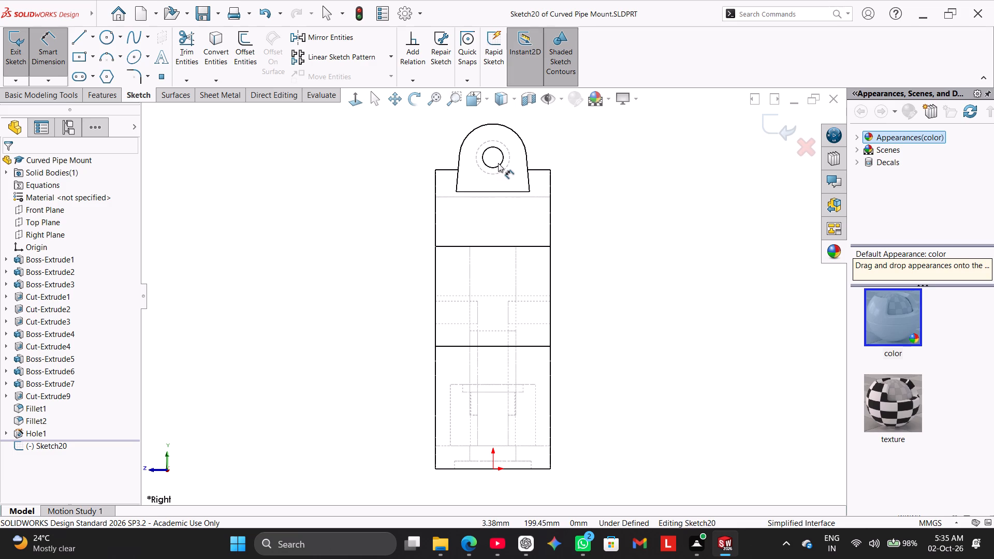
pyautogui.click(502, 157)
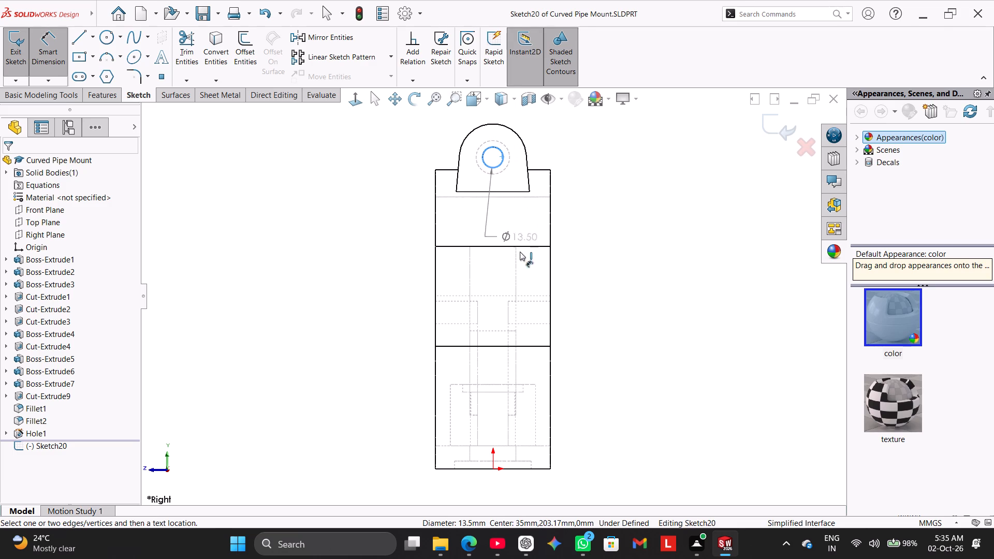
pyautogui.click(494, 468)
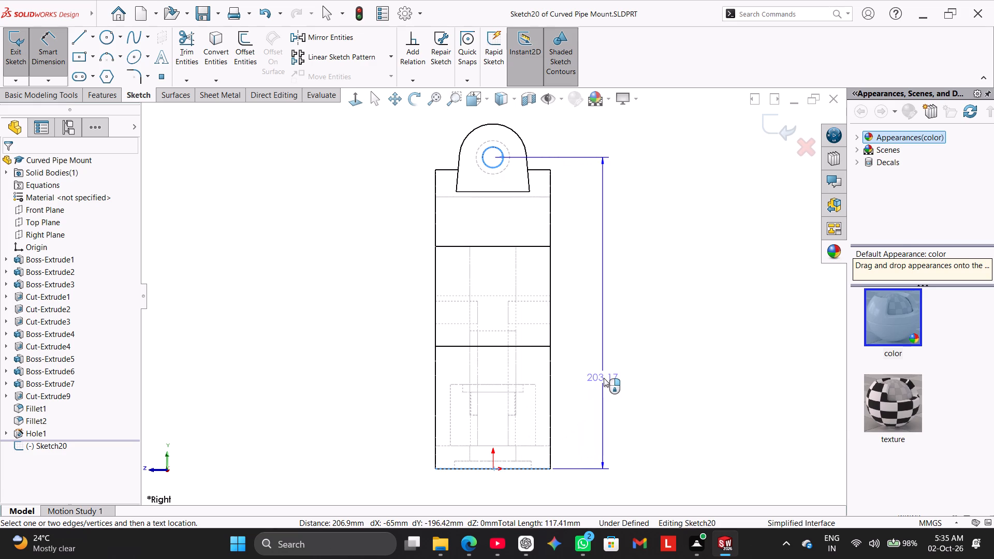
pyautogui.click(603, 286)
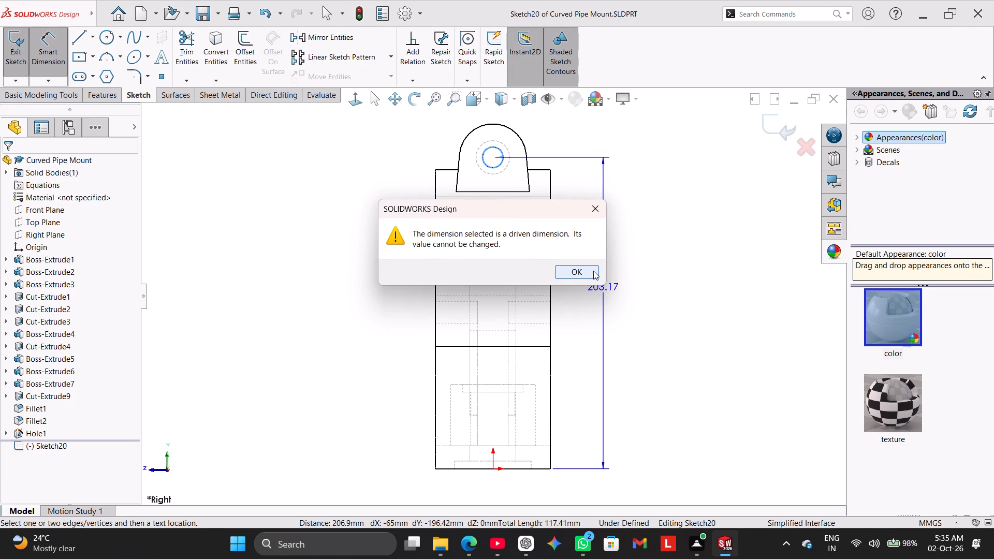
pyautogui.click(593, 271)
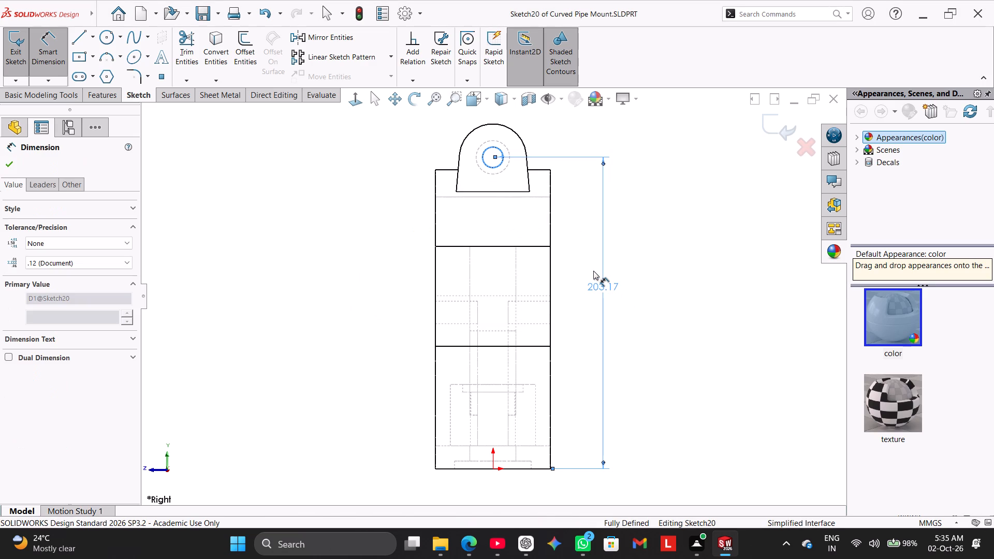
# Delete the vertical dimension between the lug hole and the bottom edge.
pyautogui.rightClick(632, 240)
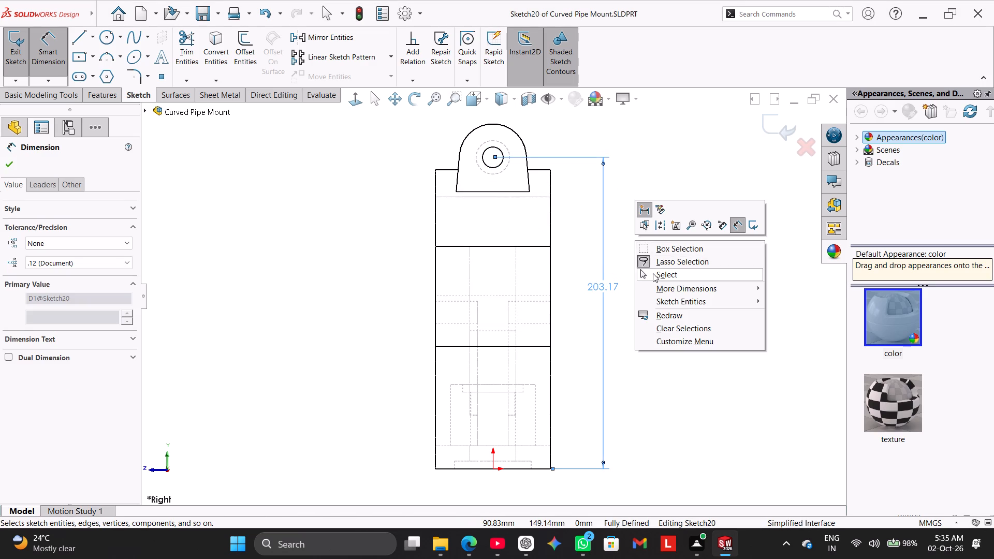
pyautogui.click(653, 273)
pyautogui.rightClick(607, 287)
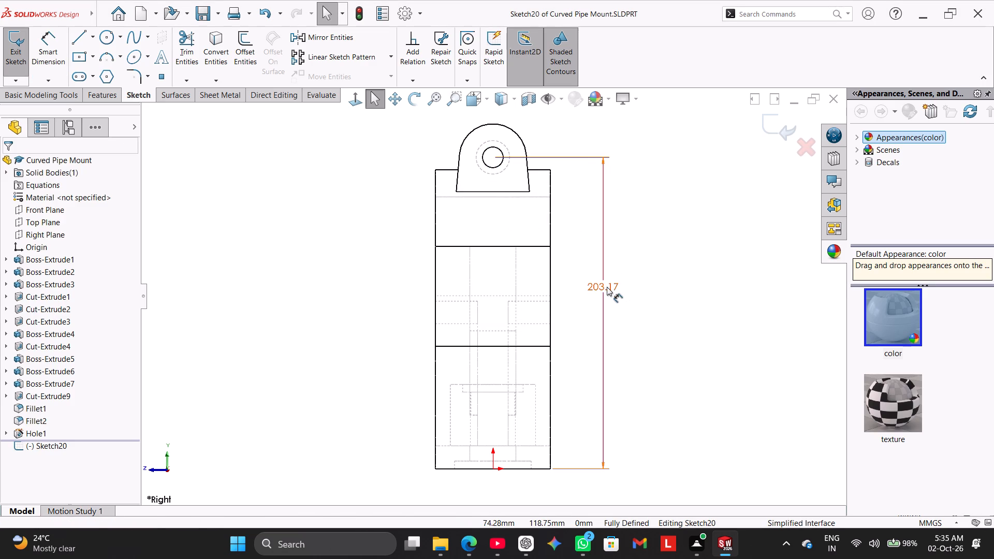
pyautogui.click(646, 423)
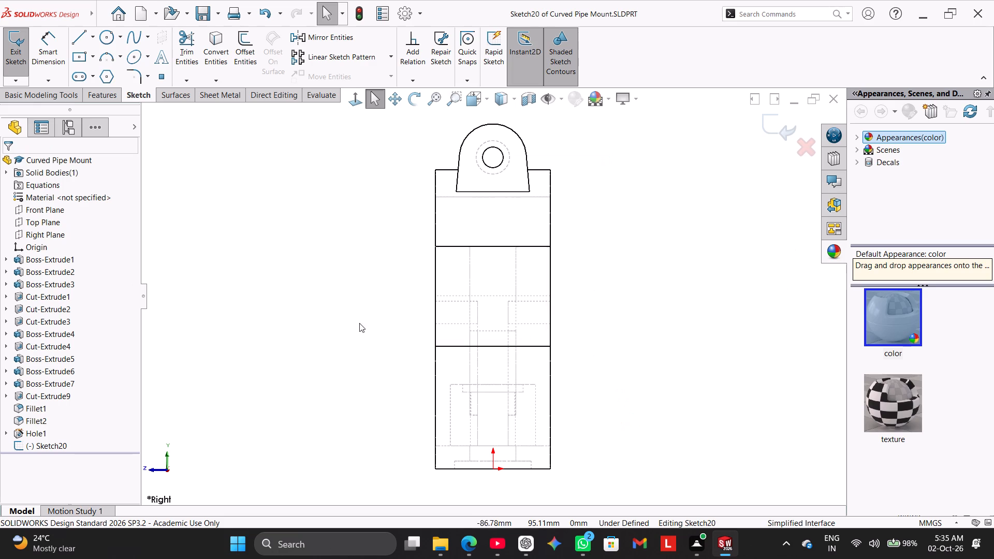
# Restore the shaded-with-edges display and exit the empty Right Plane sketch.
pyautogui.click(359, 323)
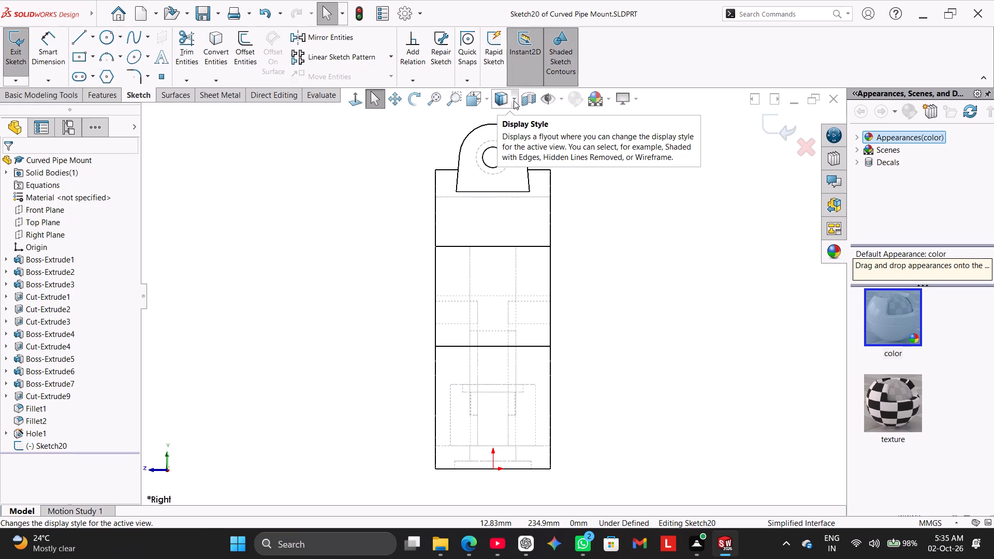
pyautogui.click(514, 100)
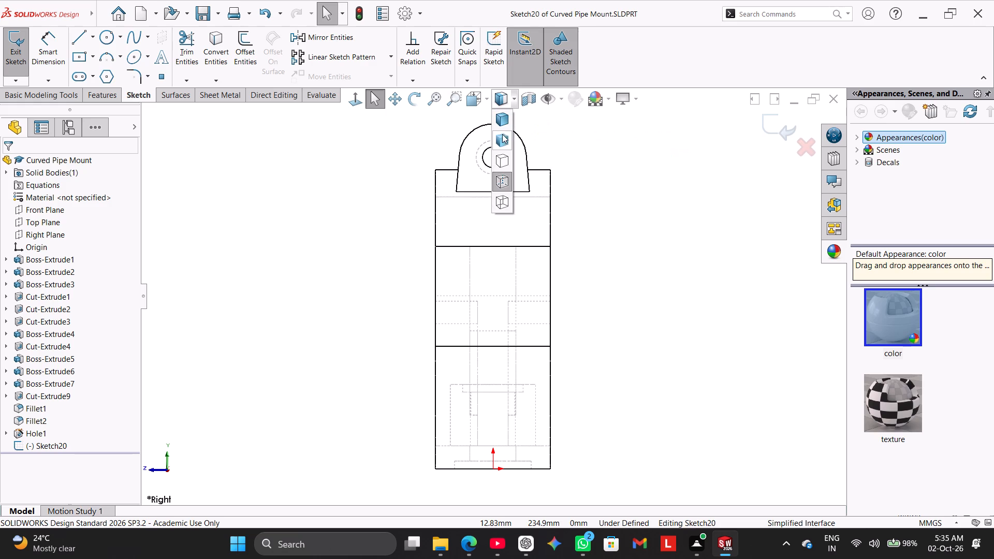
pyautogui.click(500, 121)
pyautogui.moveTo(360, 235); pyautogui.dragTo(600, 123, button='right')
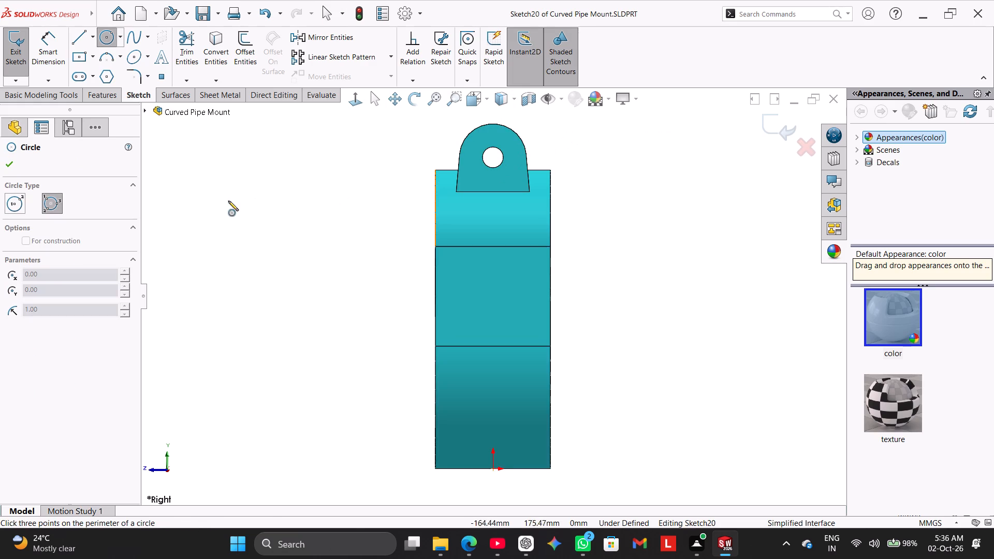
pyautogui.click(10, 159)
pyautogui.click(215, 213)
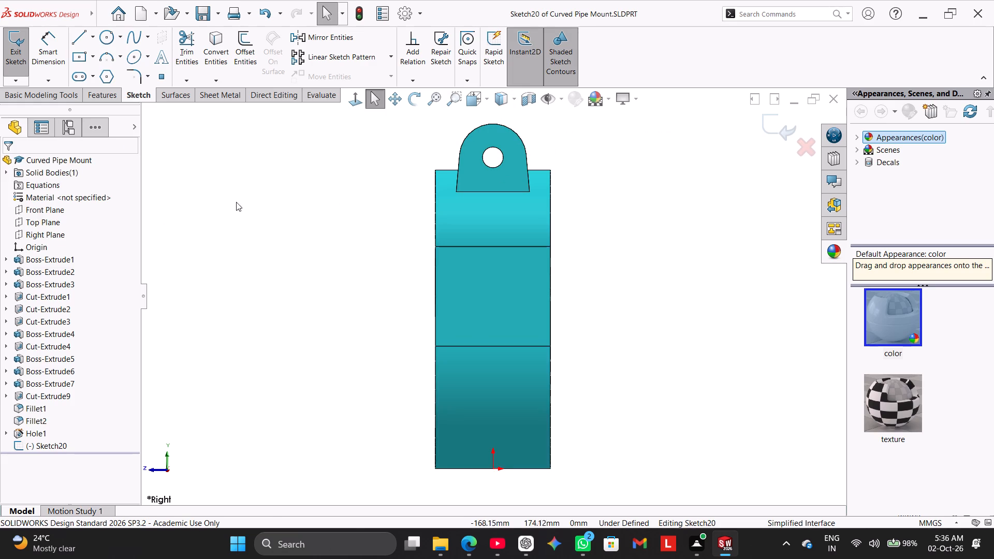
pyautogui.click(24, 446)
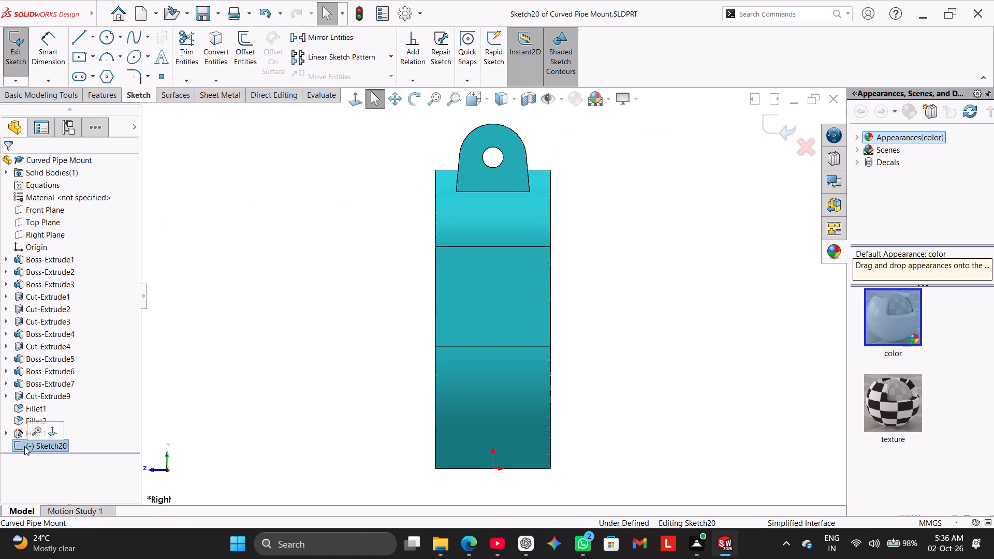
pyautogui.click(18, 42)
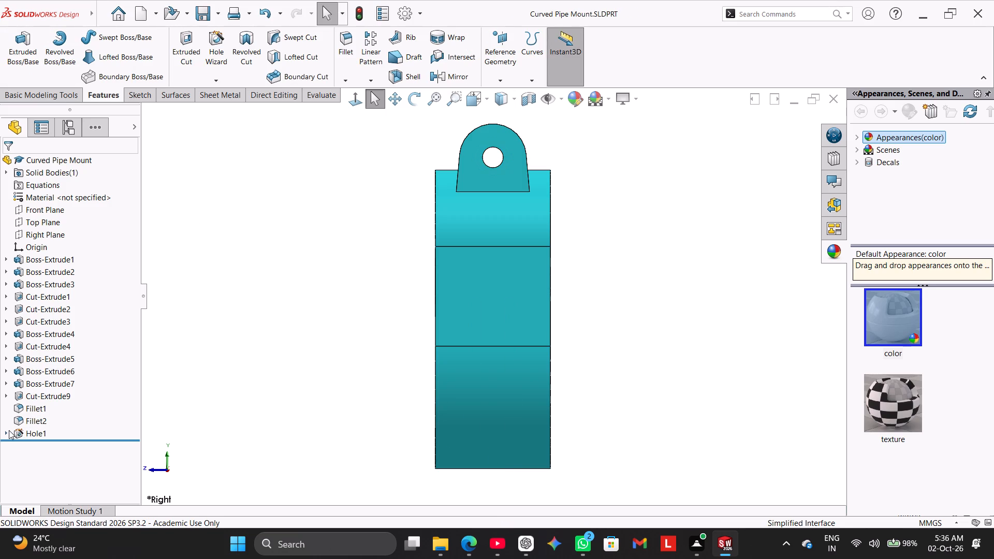
# Open Sketch15, the lug profile under Boss-Extrude7, for editing.
pyautogui.click(7, 430)
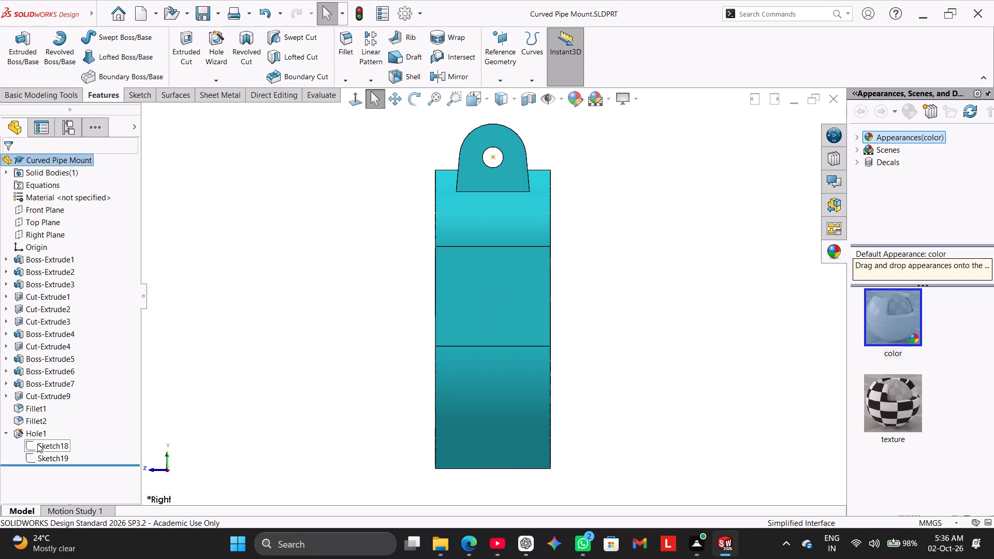
pyautogui.click(8, 435)
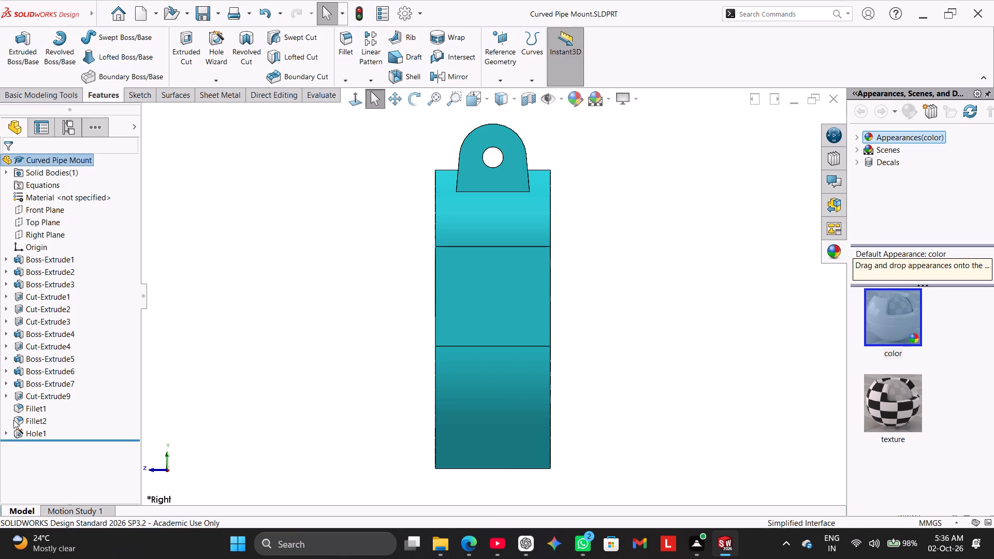
pyautogui.click(7, 382)
pyautogui.click(38, 397)
pyautogui.click(53, 362)
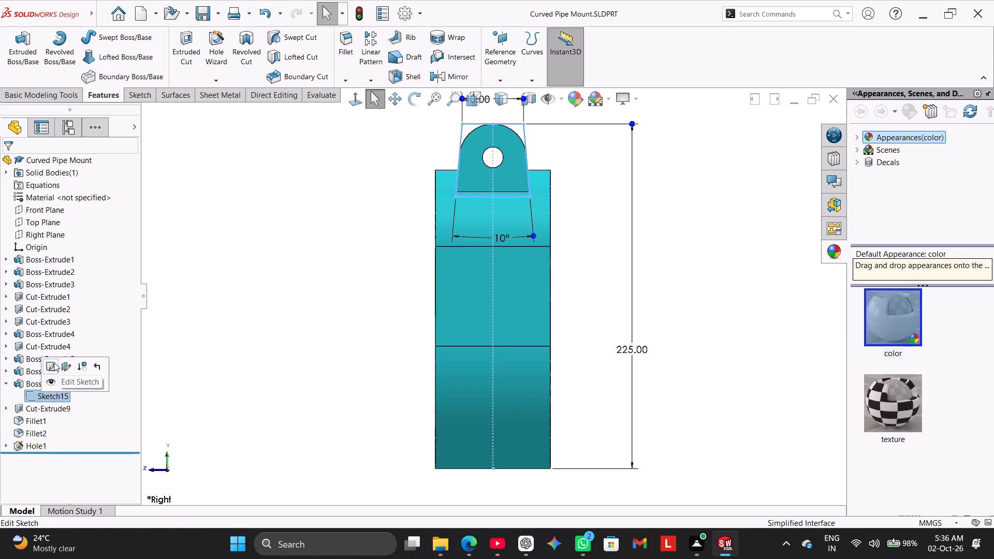
pyautogui.click(263, 325)
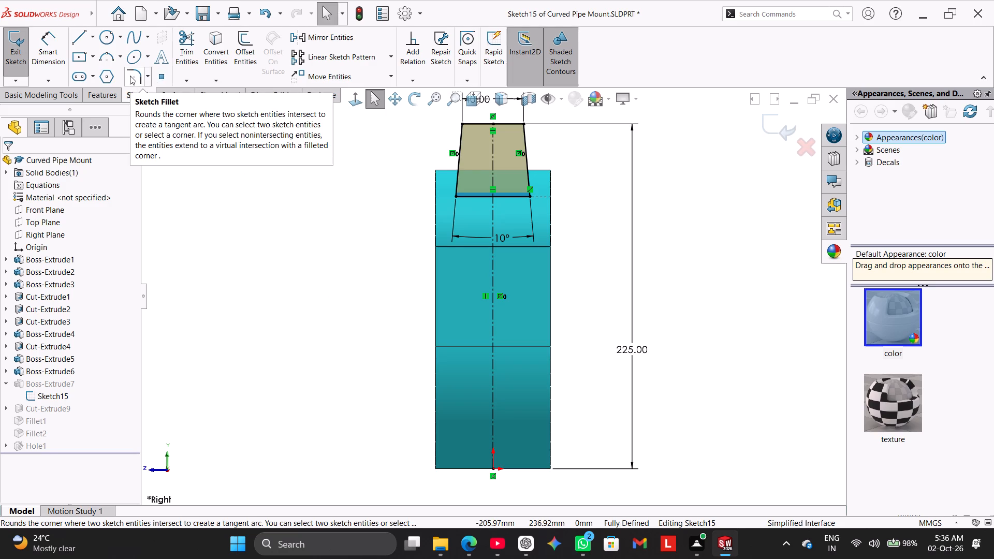
# Sketch a circle of about 20 mm radius centred on the vertical centreline, reaching the midpoint of the lug profile's top edge.
pyautogui.click(108, 35)
pyautogui.scroll(-2, 547, 127)
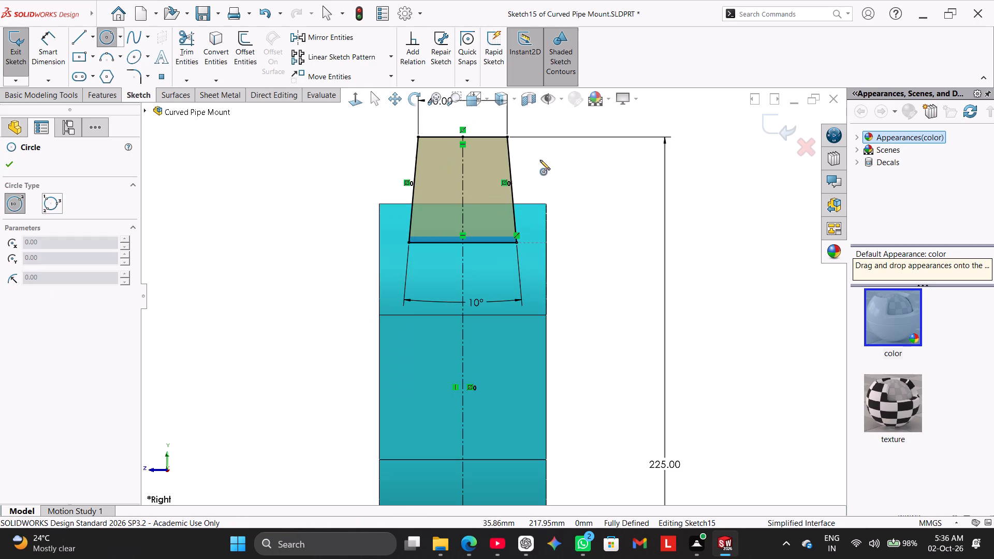
pyautogui.click(463, 182)
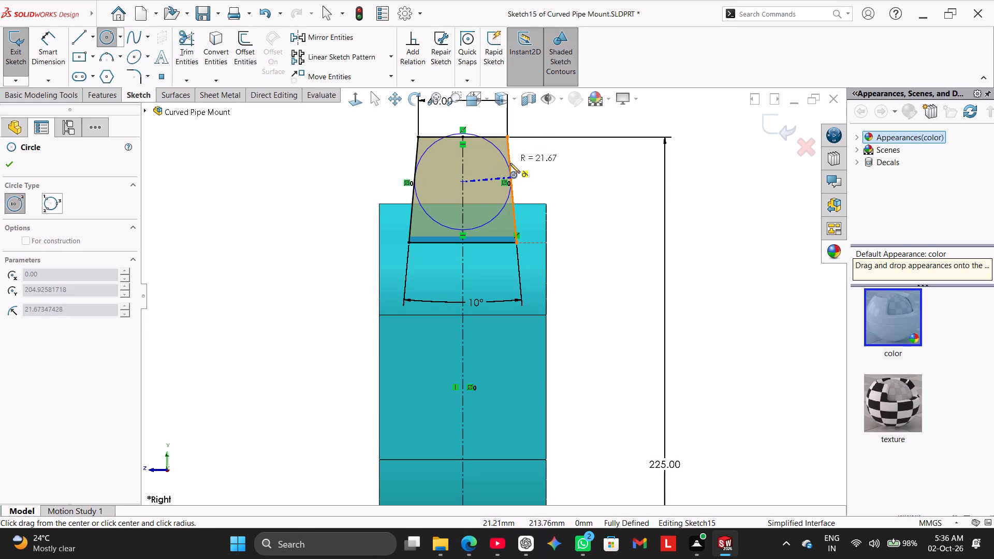
pyautogui.click(464, 136)
pyautogui.rightClick(345, 143)
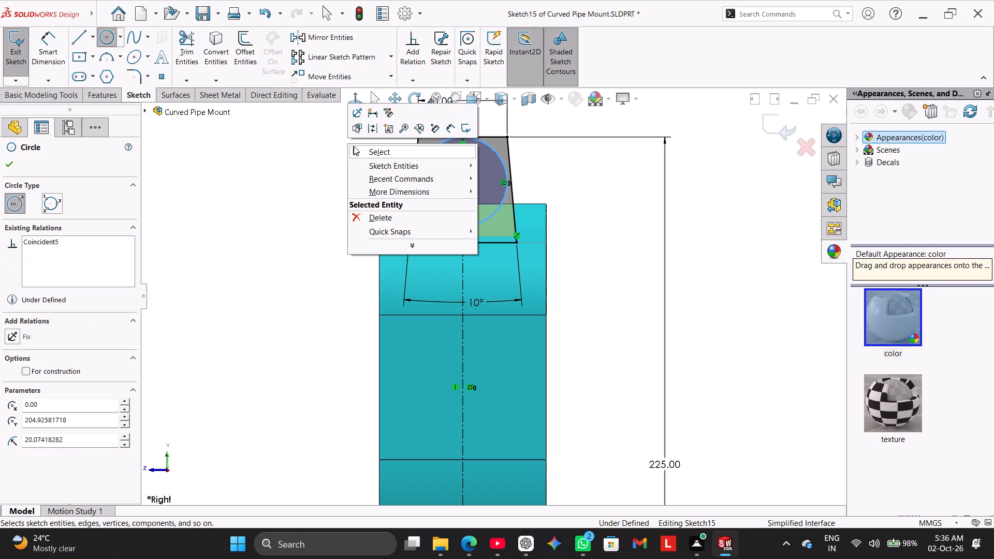
pyautogui.click(362, 151)
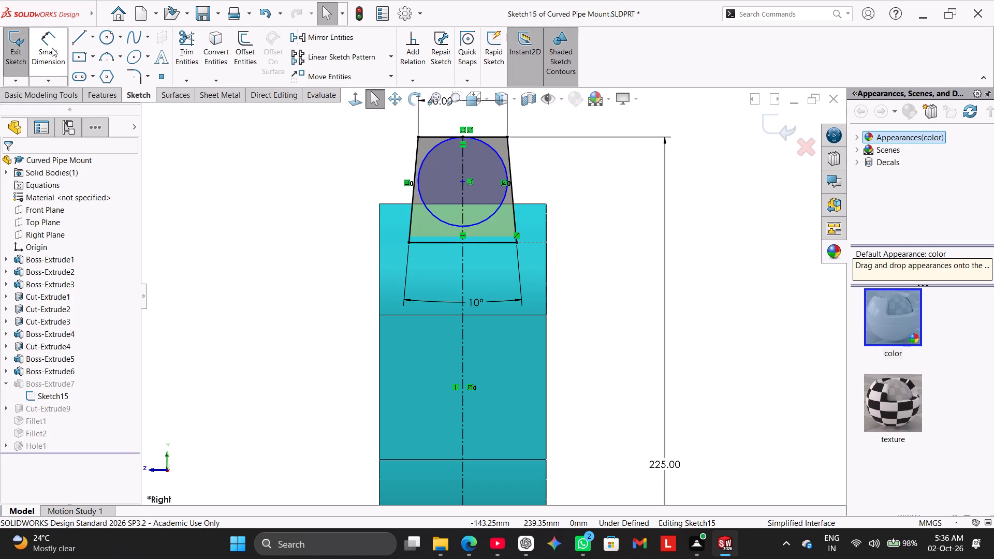
# Dimension the lug circle's diameter at 40 mm.
pyautogui.moveTo(52, 48); pyautogui.dragTo(62, 51)
pyautogui.click(490, 149)
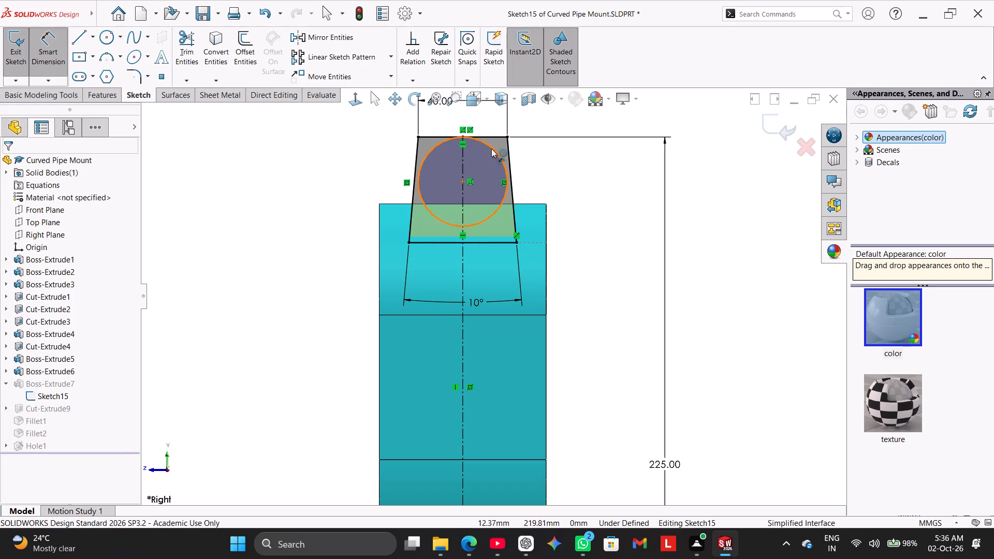
pyautogui.click(564, 118)
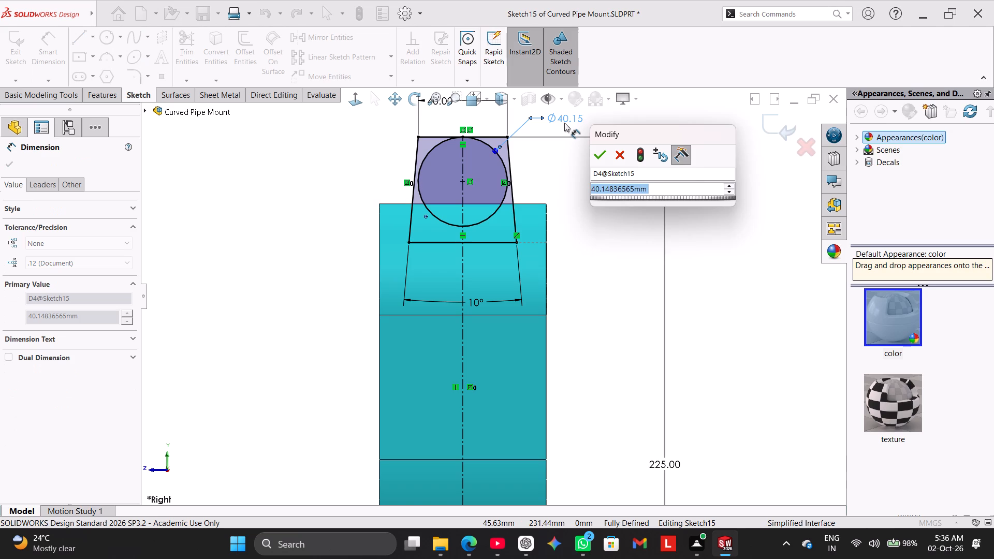
pyautogui.write('40')
pyautogui.press('Return')
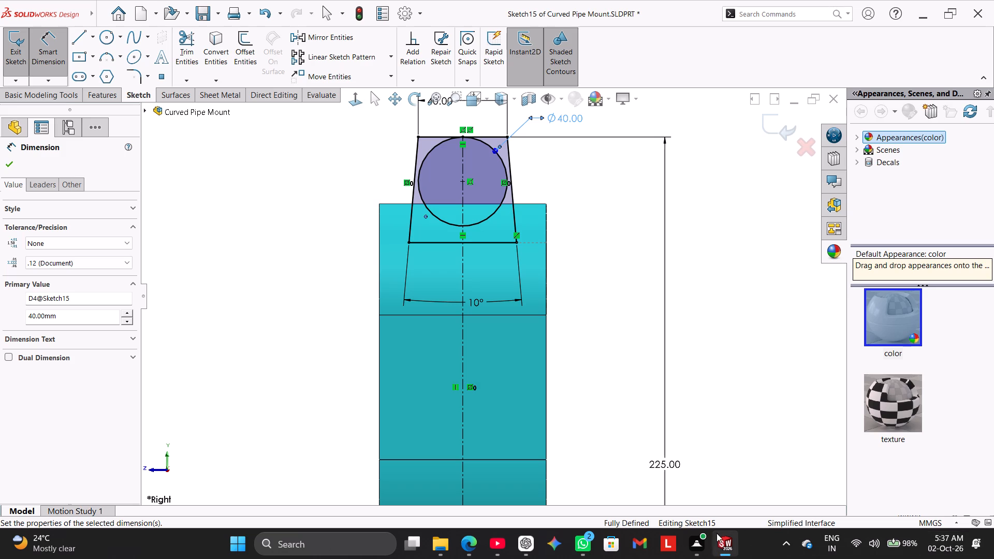
pyautogui.rightClick(281, 200)
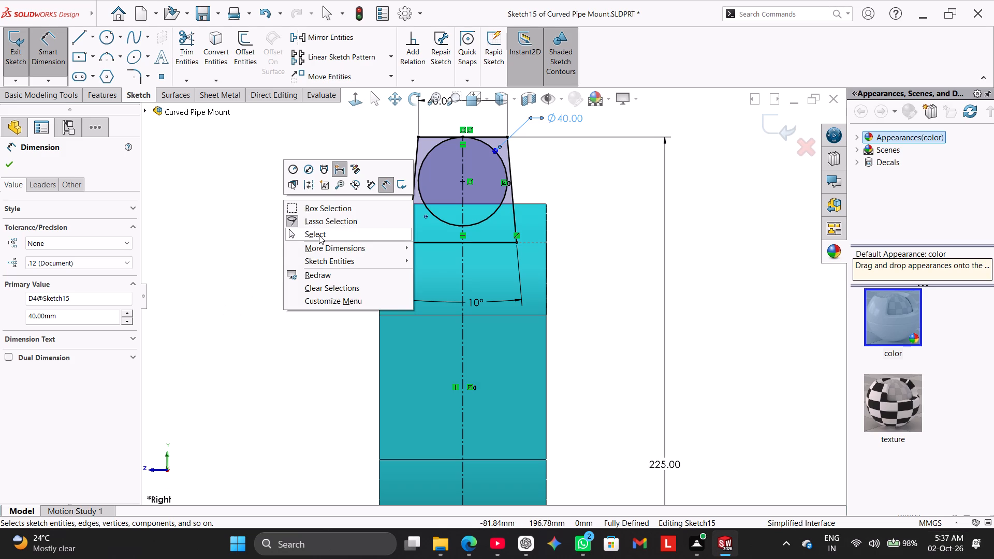
pyautogui.click(319, 235)
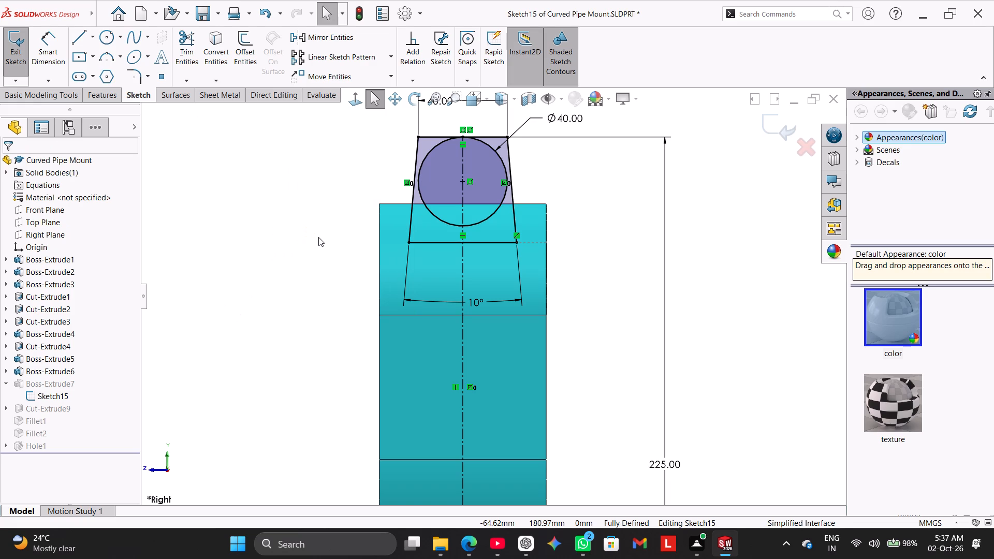
pyautogui.rightClick(441, 218)
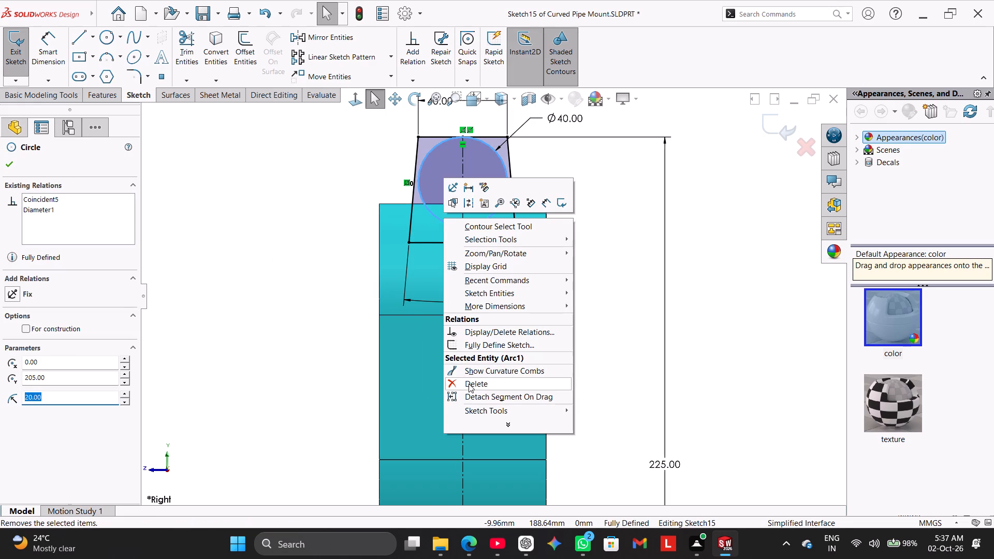
pyautogui.click(293, 290)
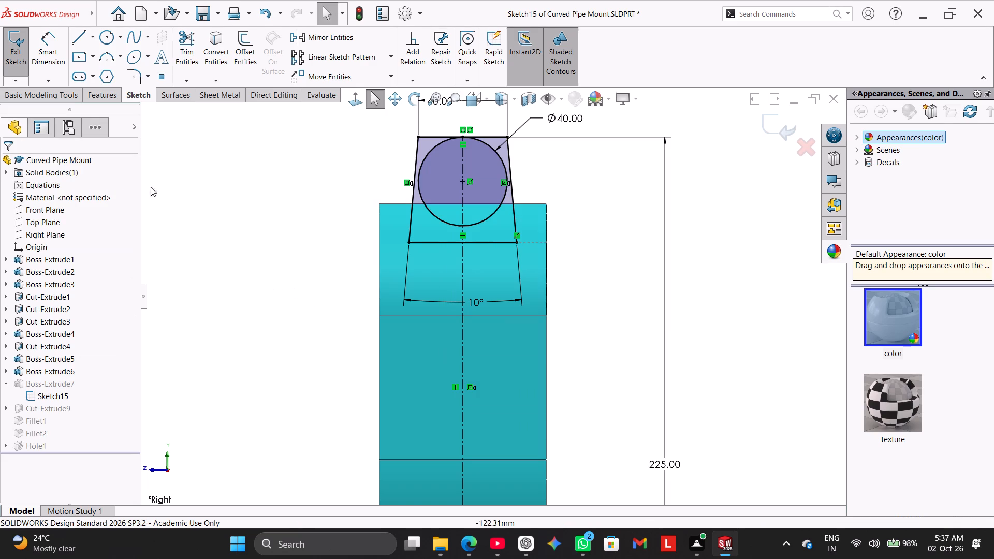
# Check the vertical distance between the lug circle's centre and the origin using a trial dimension.
pyautogui.click(59, 49)
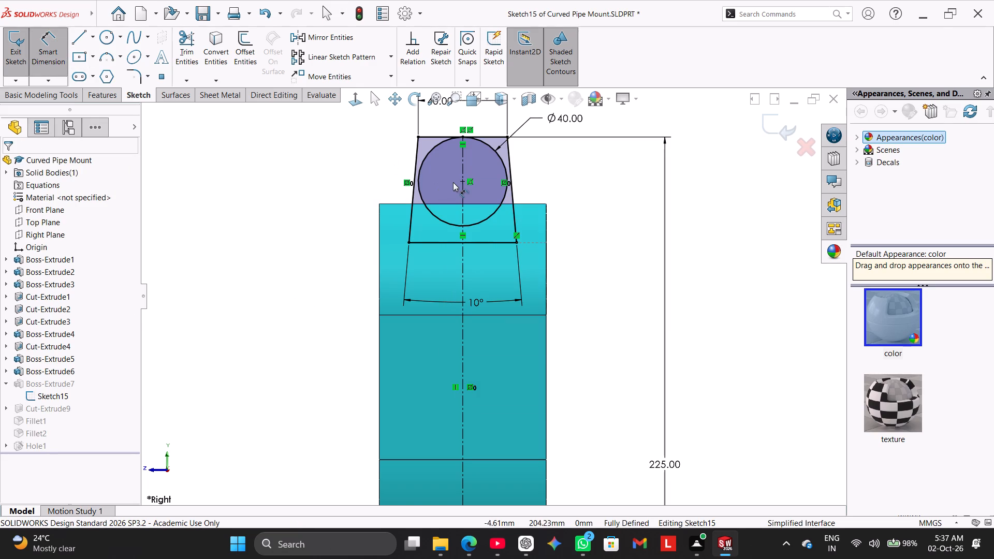
pyautogui.click(462, 180)
pyautogui.scroll(4, 608, 319)
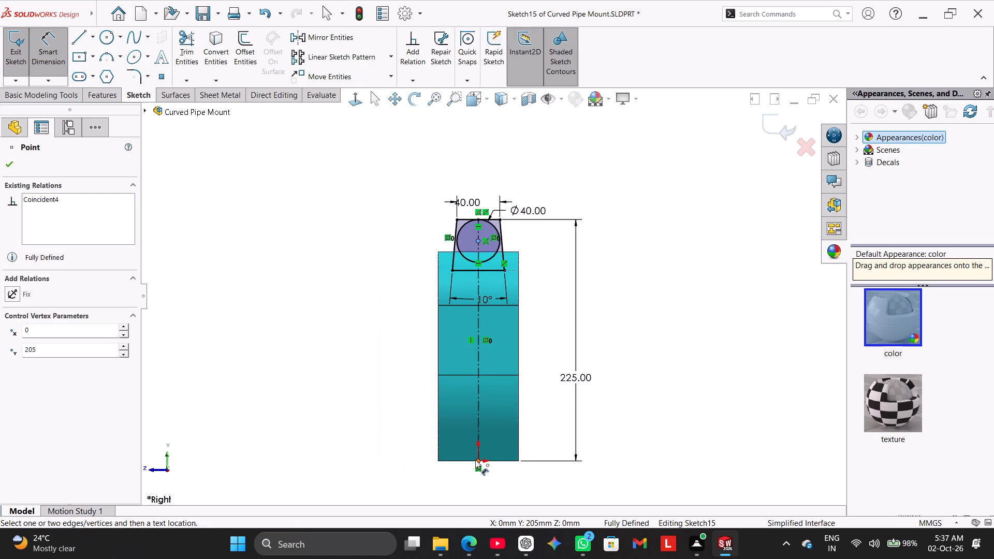
pyautogui.click(477, 460)
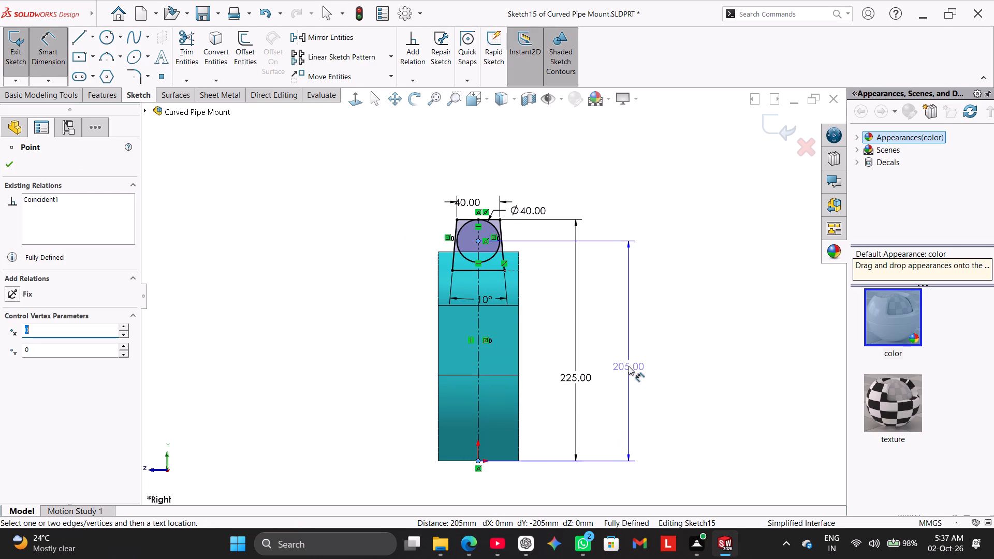
pyautogui.click(57, 51)
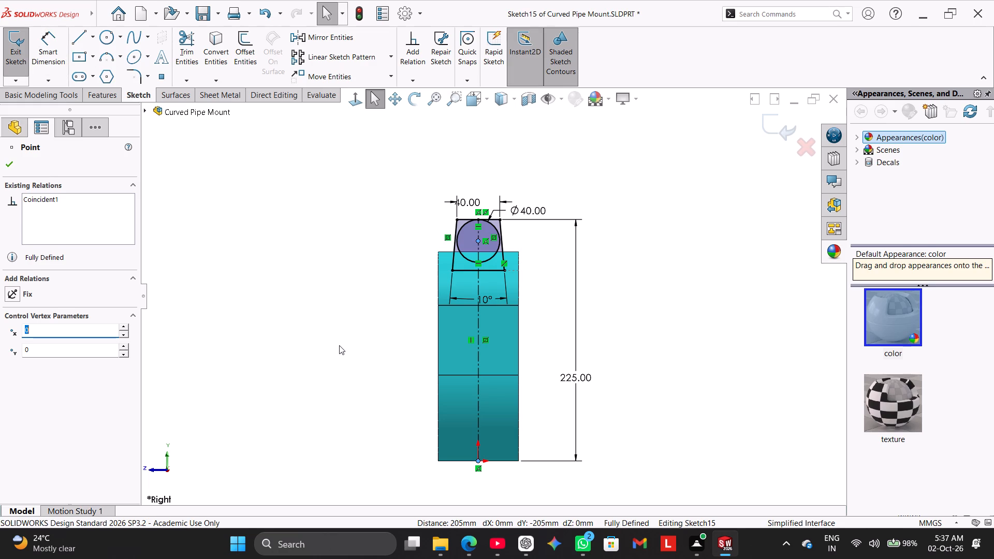
pyautogui.click(339, 345)
# Delete the 40 mm circle from the lug profile sketch and exit the sketch.
pyautogui.rightClick(467, 257)
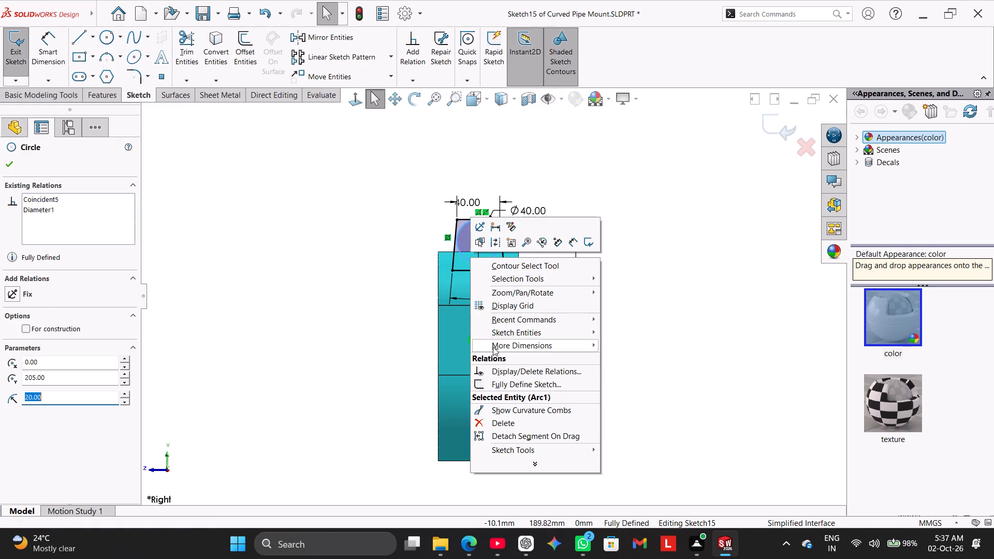
pyautogui.click(513, 421)
pyautogui.click(435, 271)
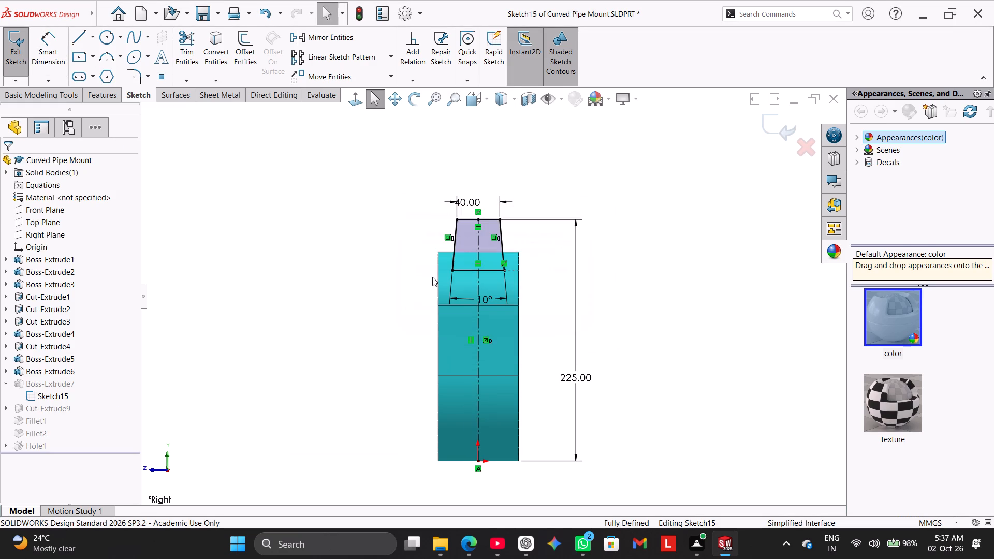
pyautogui.click(22, 54)
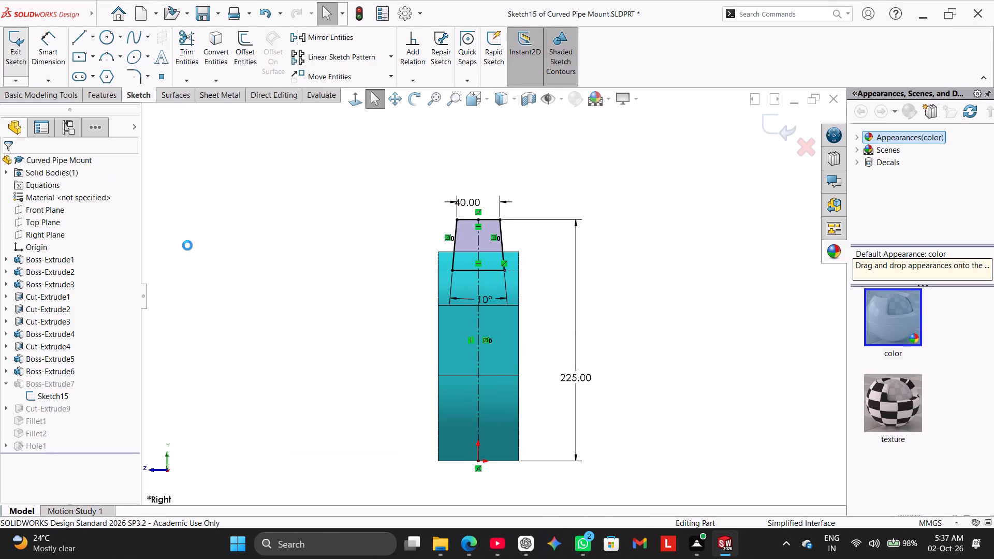
pyautogui.click(297, 333)
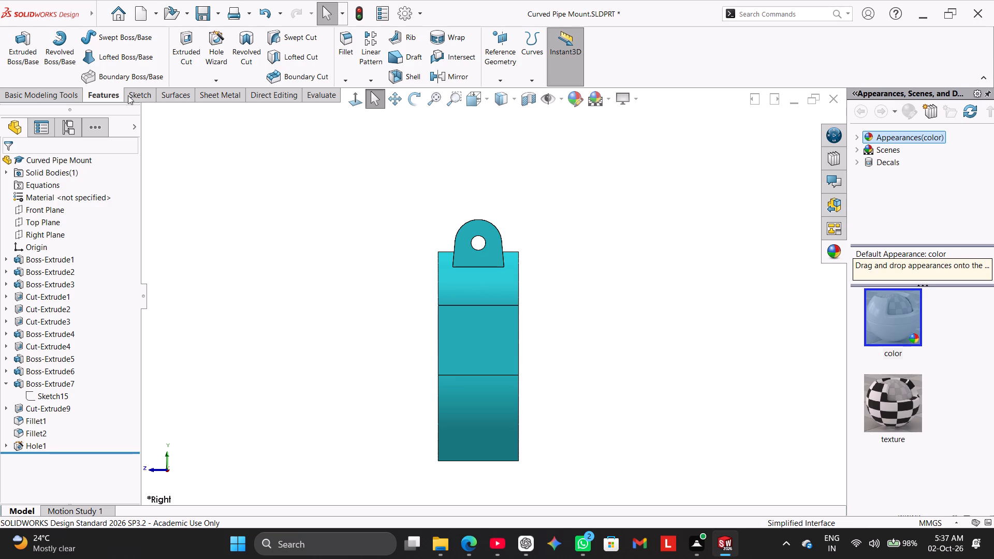
# Start a new sketch on the Right Plane.
pyautogui.click(151, 98)
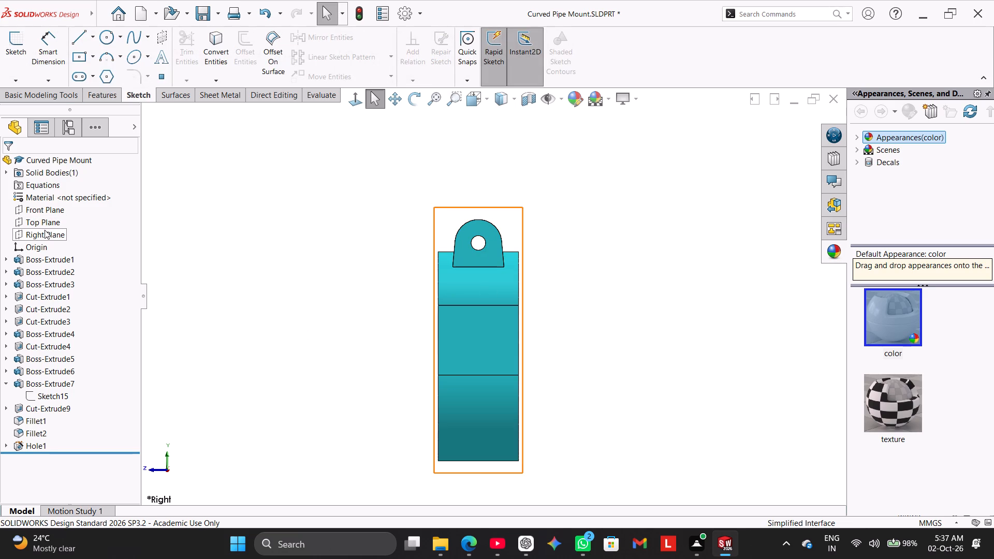
pyautogui.click(45, 230)
pyautogui.click(57, 212)
pyautogui.click(228, 293)
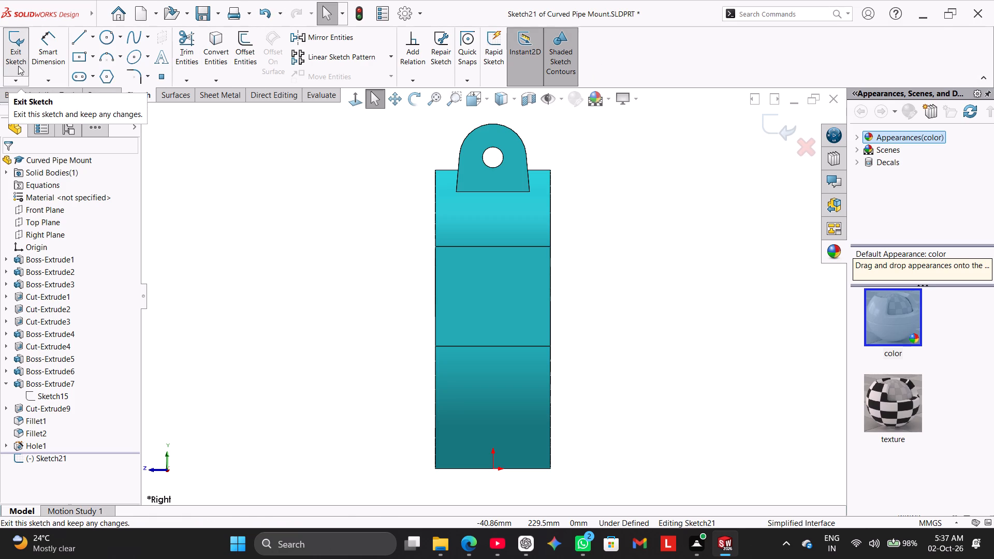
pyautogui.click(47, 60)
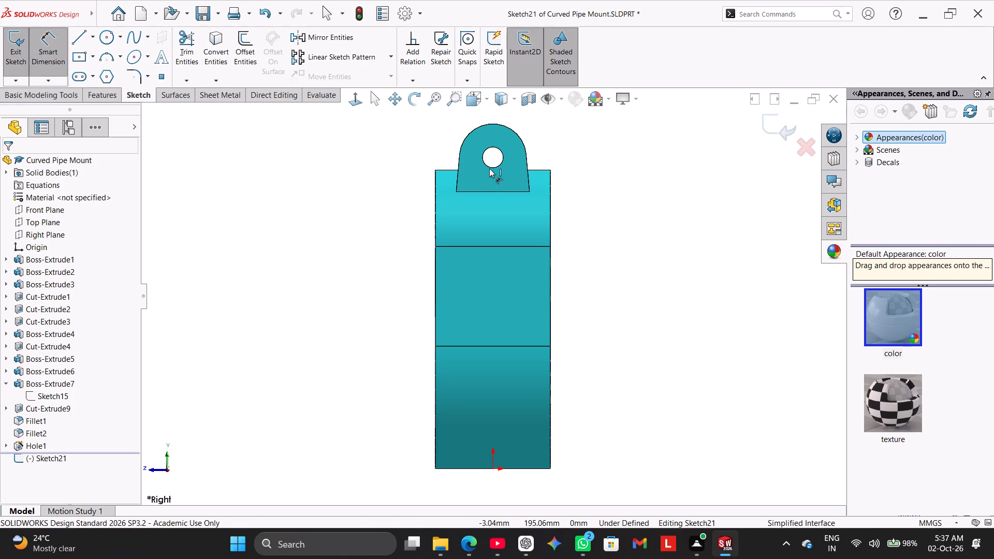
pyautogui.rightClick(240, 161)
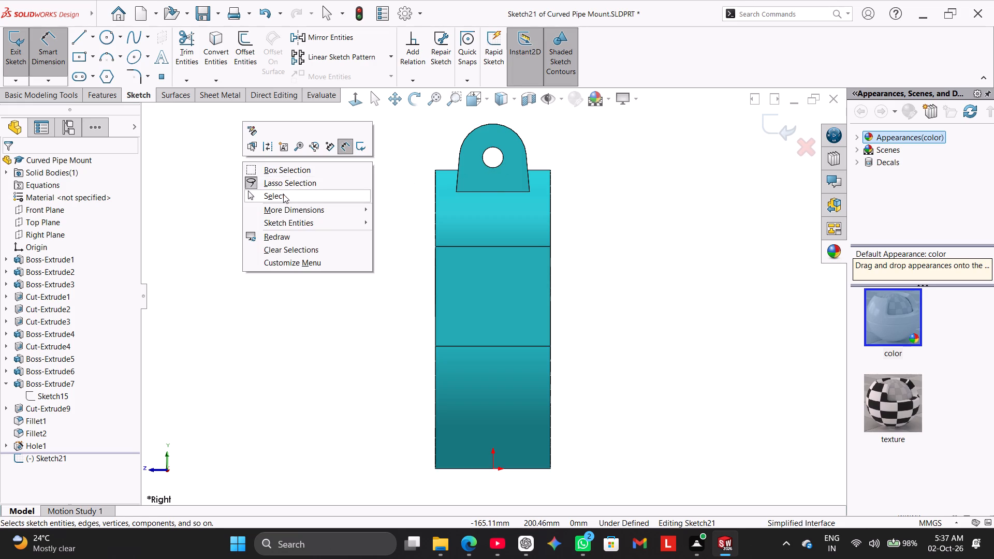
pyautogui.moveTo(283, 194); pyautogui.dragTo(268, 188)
# Sketch a circle of about 13.5 mm radius centred on the upper lug's hole.
pyautogui.click(109, 38)
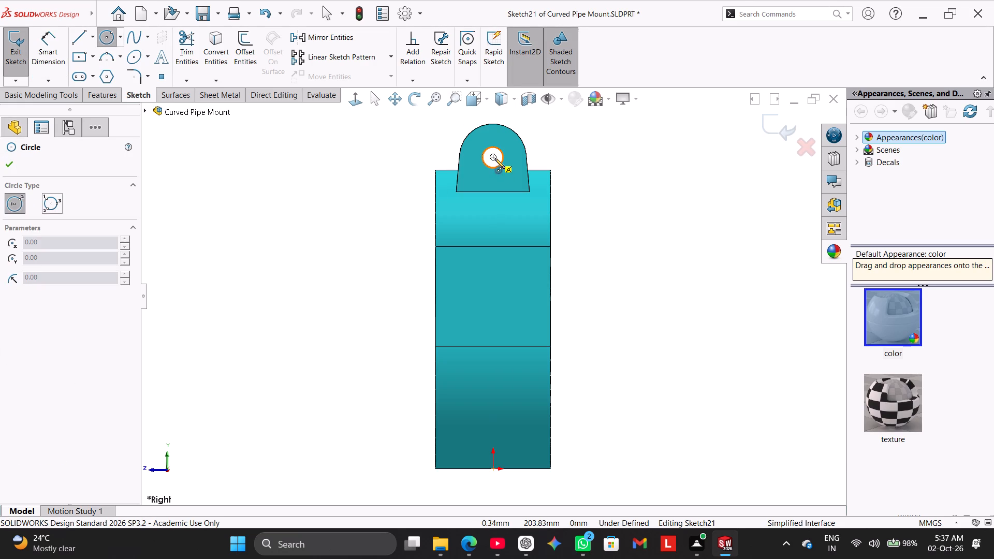
pyautogui.click(492, 157)
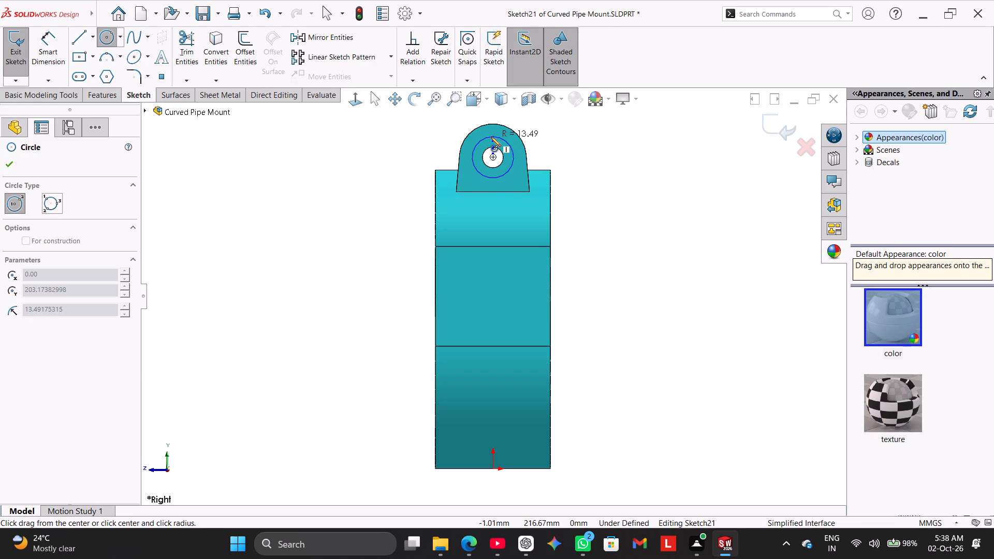
pyautogui.click(491, 137)
pyautogui.rightClick(412, 140)
pyautogui.click(426, 144)
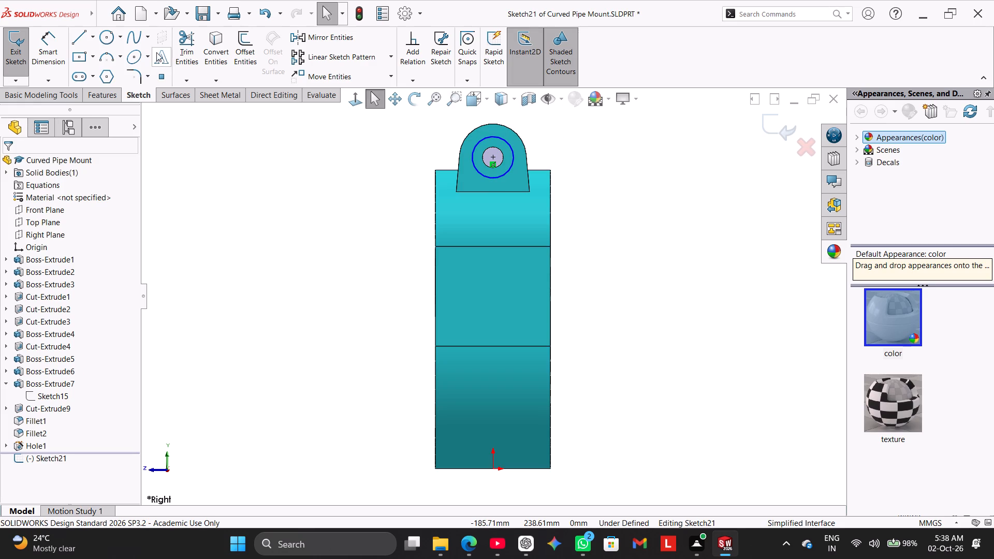
# Dimension the new lug circle's diameter at 40 mm.
pyautogui.click(50, 60)
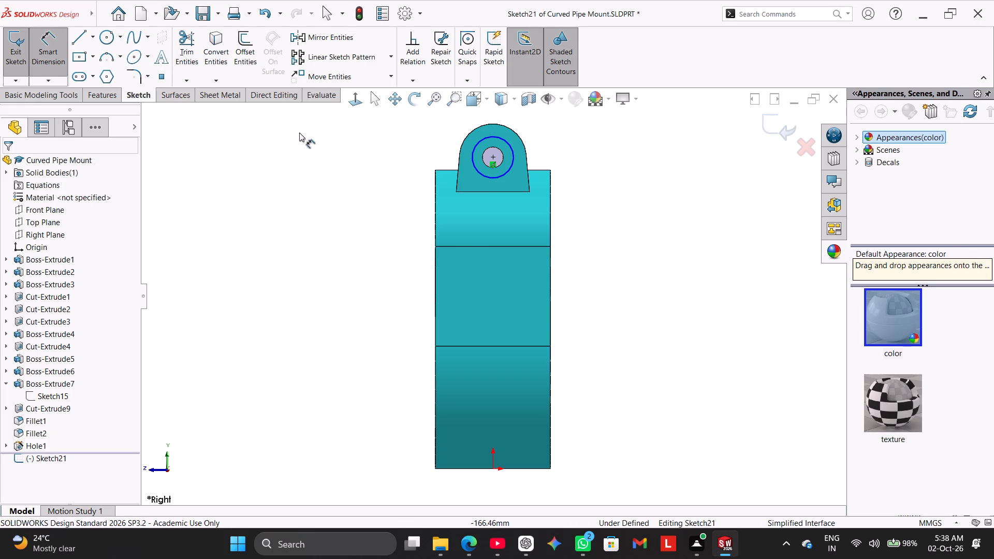
pyautogui.click(495, 139)
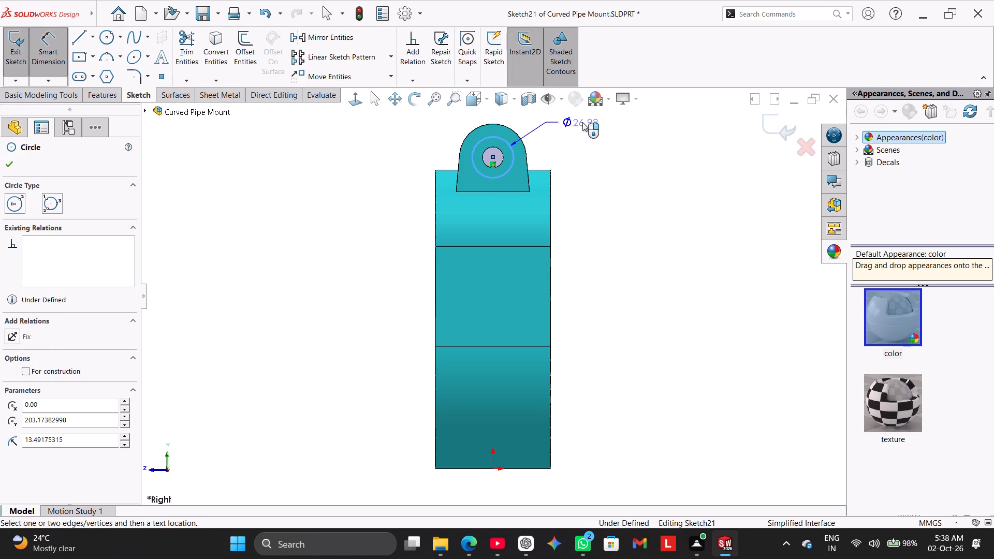
pyautogui.click(583, 122)
pyautogui.write('40')
pyautogui.press('Return')
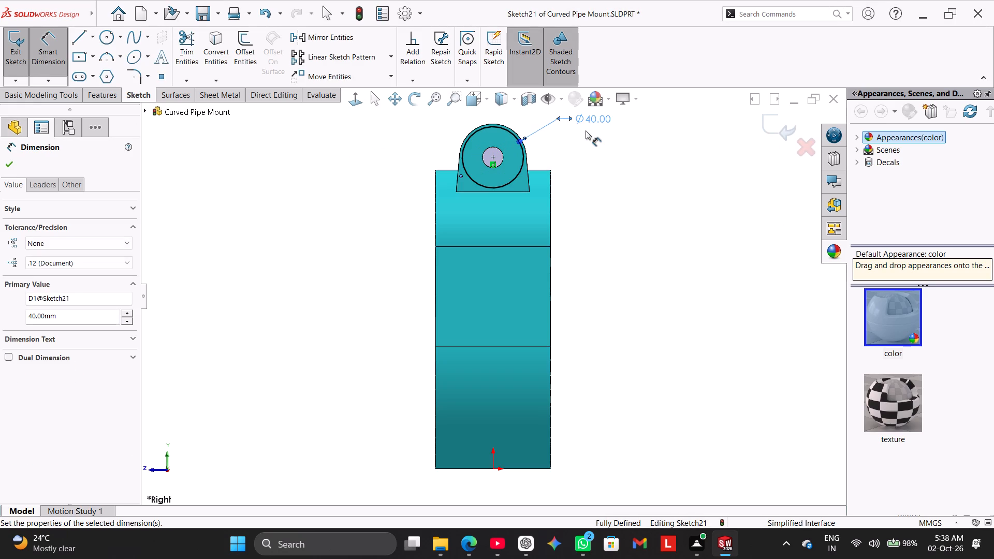
pyautogui.rightClick(629, 185)
pyautogui.click(675, 216)
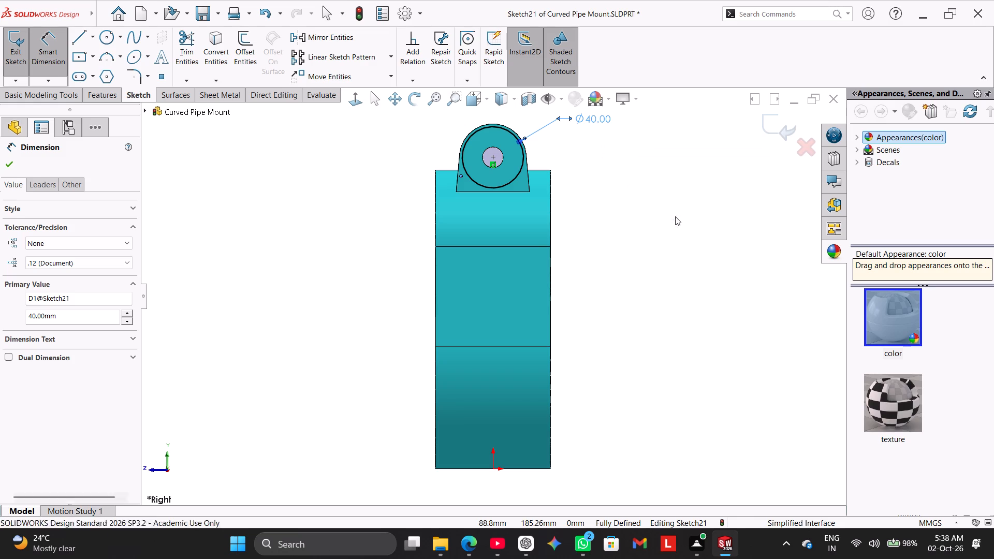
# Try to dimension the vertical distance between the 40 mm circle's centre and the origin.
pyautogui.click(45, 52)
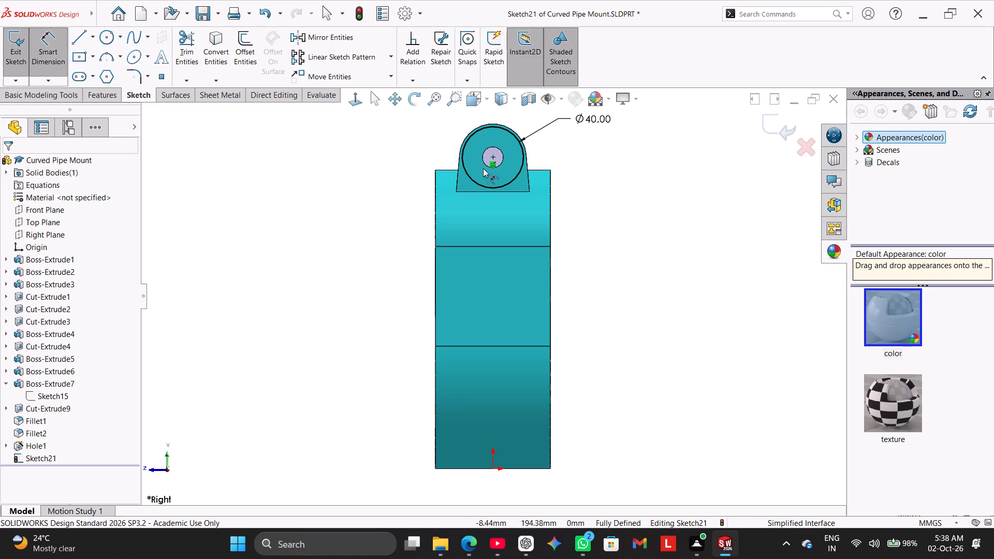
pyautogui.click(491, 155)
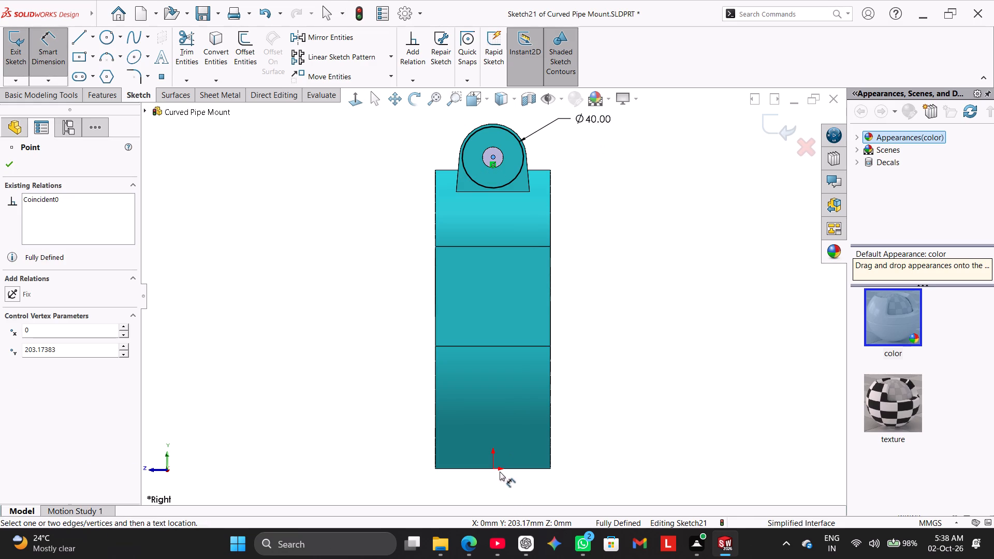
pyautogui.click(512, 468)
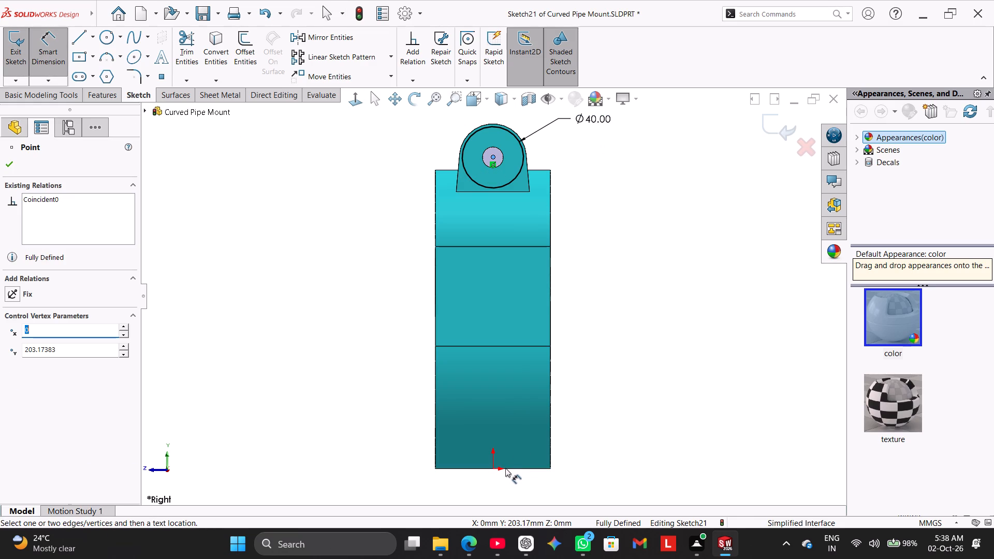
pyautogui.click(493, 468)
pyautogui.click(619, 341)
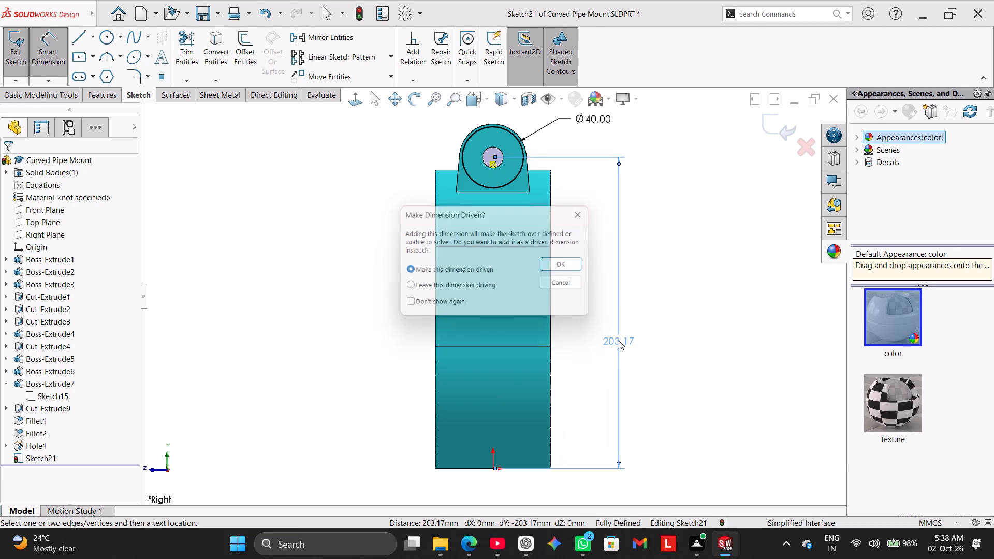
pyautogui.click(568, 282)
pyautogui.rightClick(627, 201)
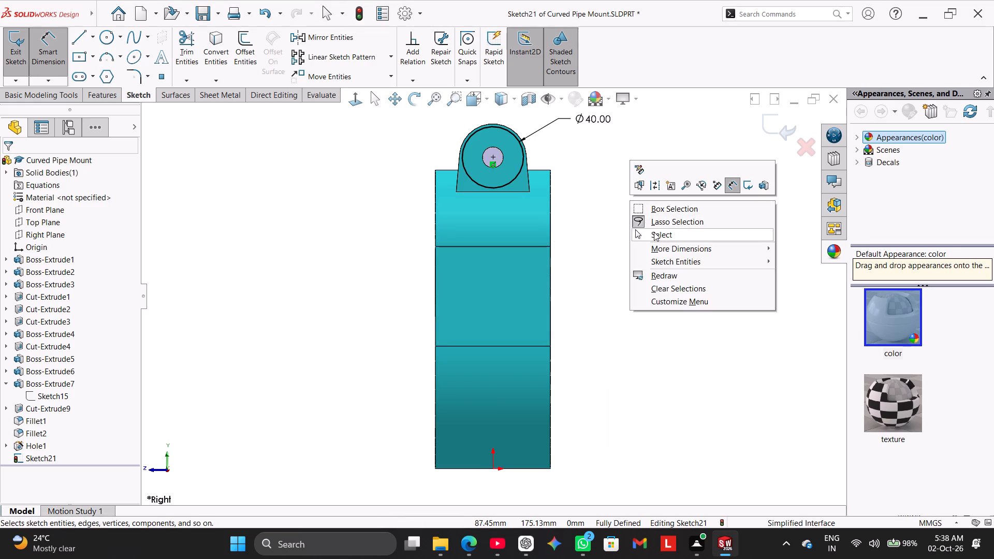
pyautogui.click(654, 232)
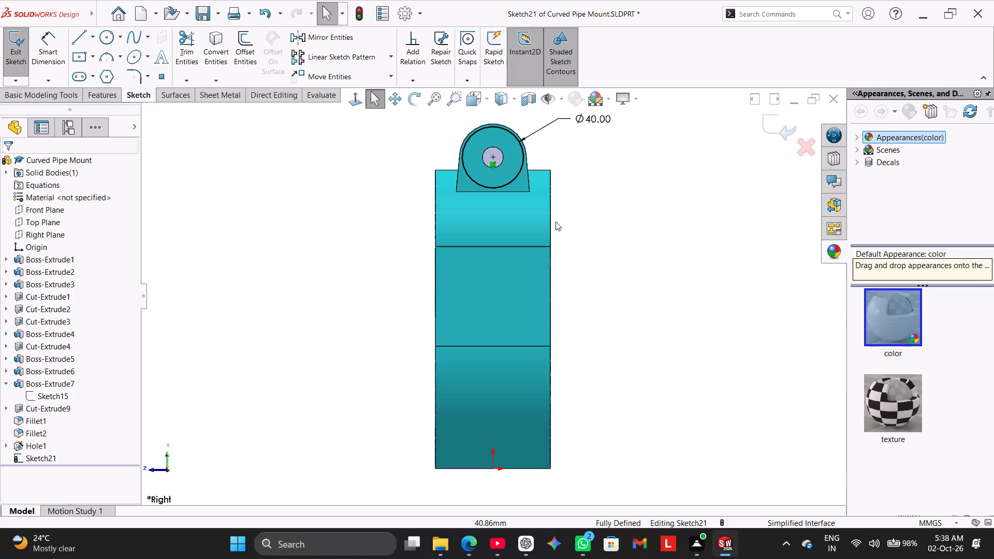
# Delete the coincident relation that ties the 40 mm circle's centre to the lug hole.
pyautogui.rightClick(496, 165)
pyautogui.click(534, 306)
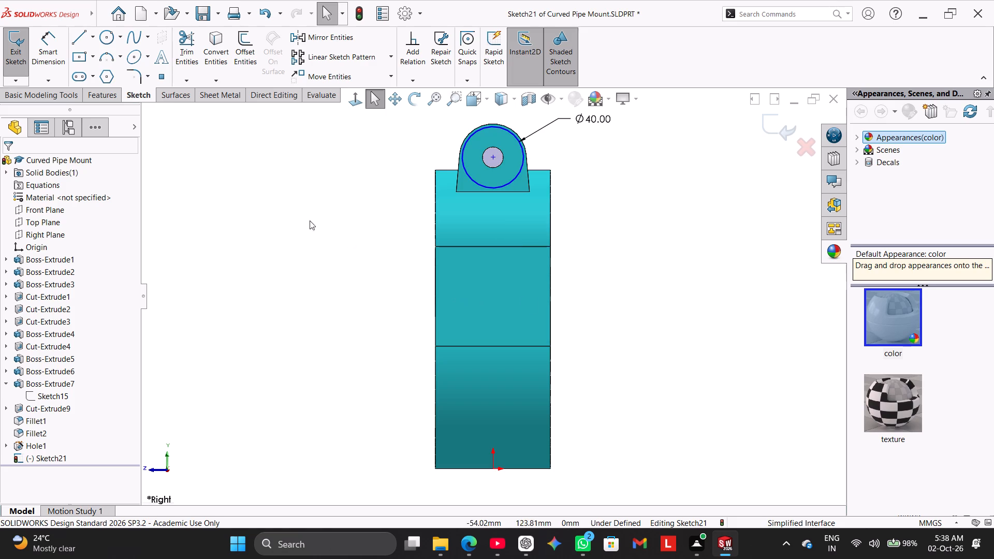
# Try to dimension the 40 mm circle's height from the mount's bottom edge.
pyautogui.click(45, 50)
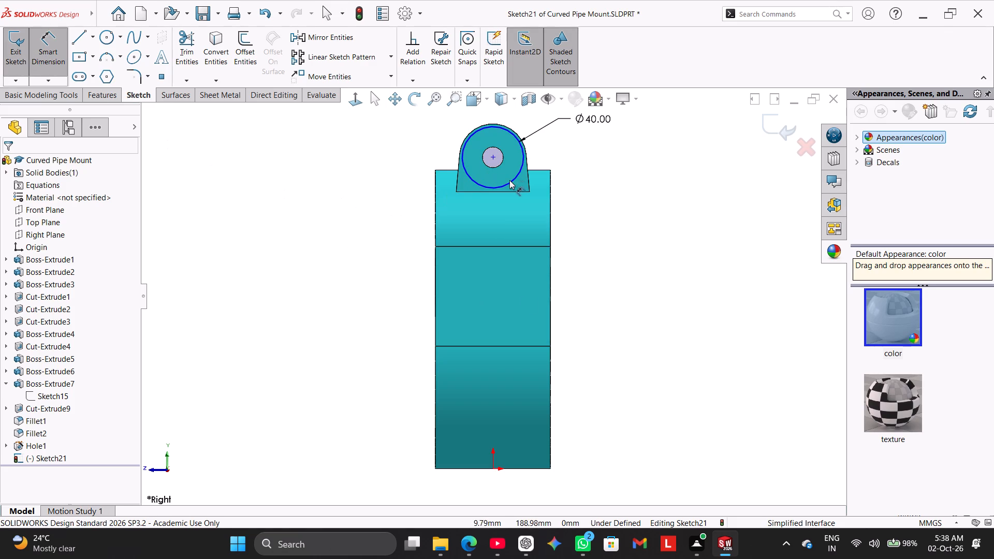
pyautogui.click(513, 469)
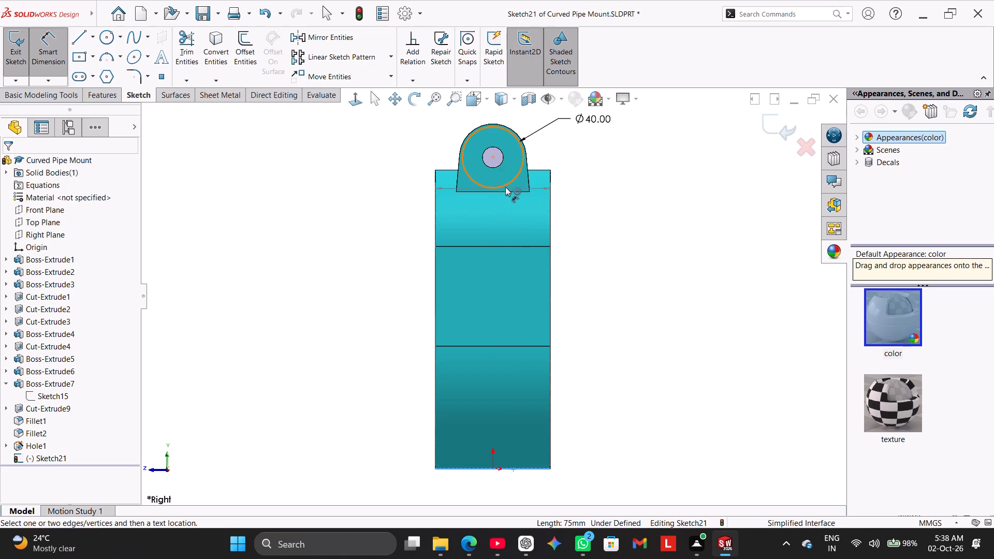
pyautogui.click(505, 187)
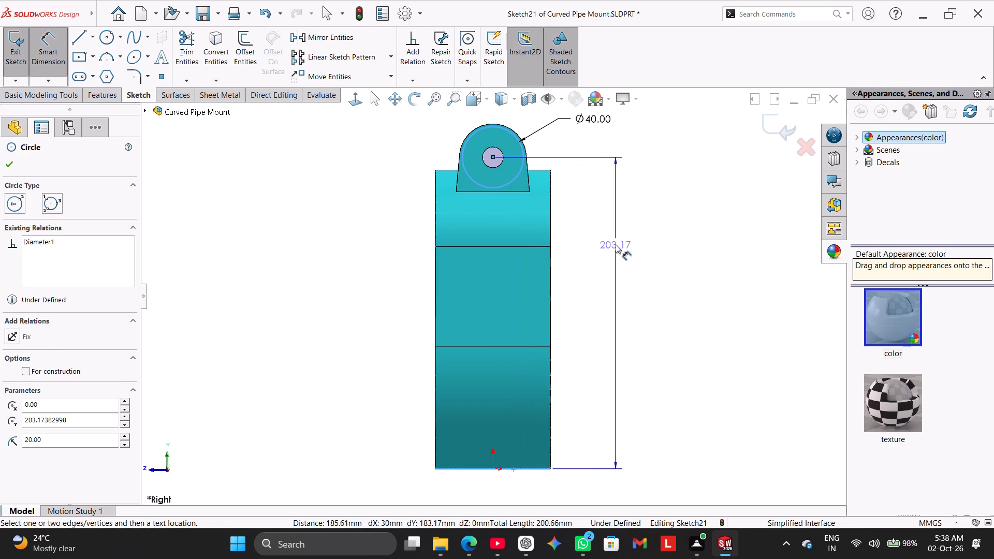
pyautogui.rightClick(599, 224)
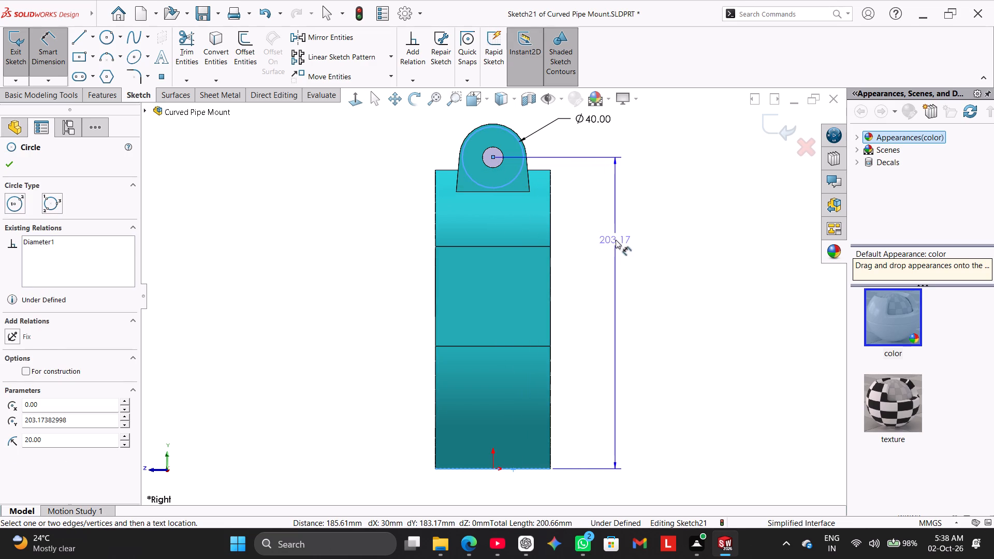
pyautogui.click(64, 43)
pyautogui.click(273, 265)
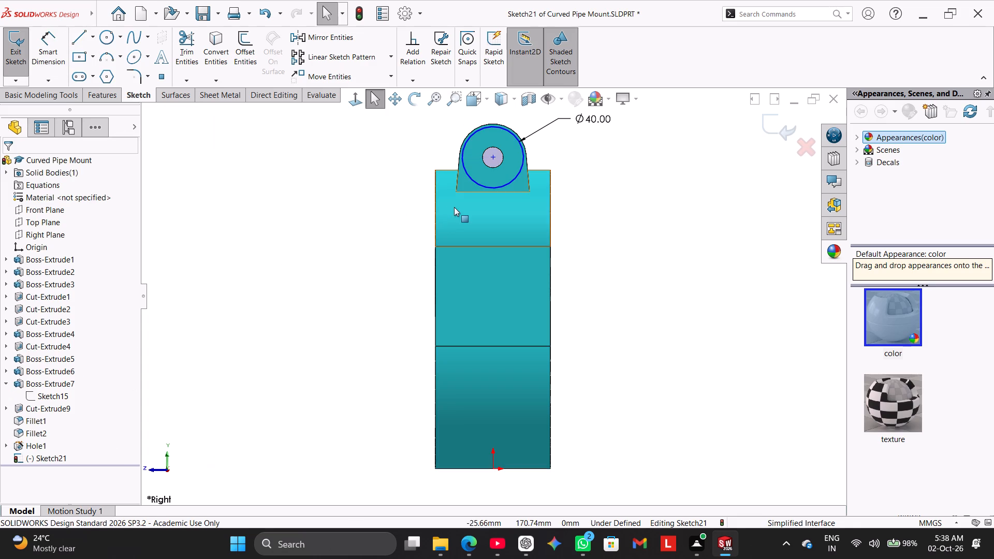
# Move the 40 mm circle straight down so its centre sits about 201.26 mm above the origin.
pyautogui.scroll(-1, 489, 154)
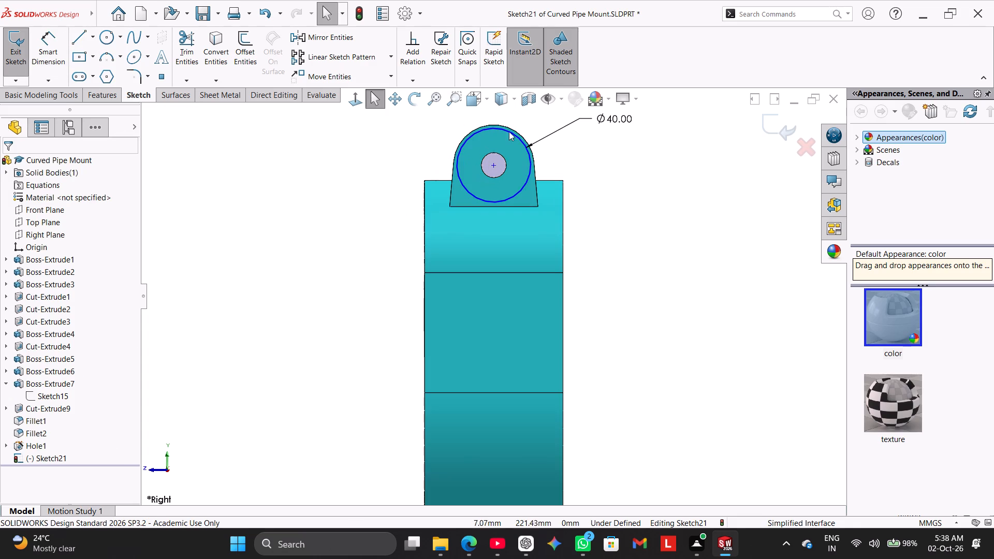
pyautogui.click(492, 167)
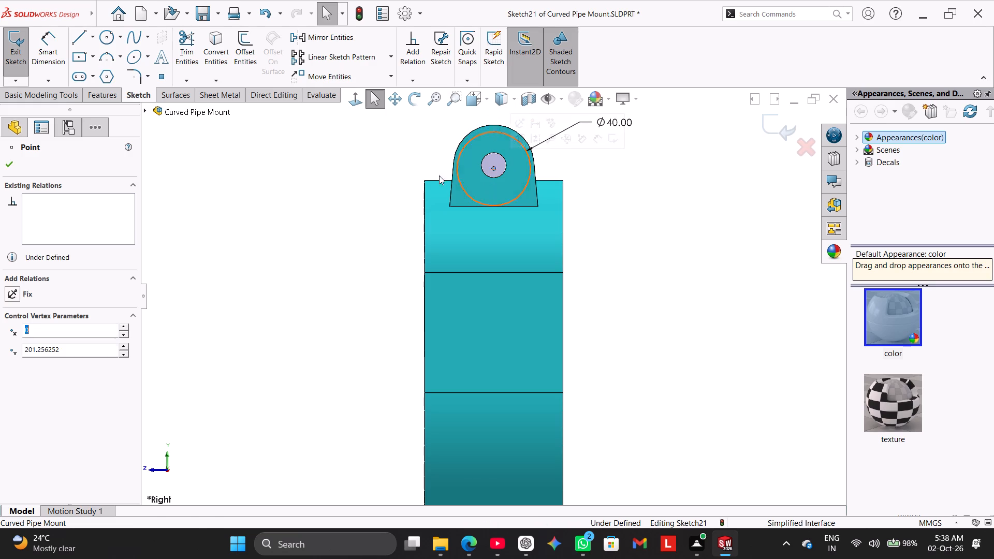
pyautogui.click(345, 176)
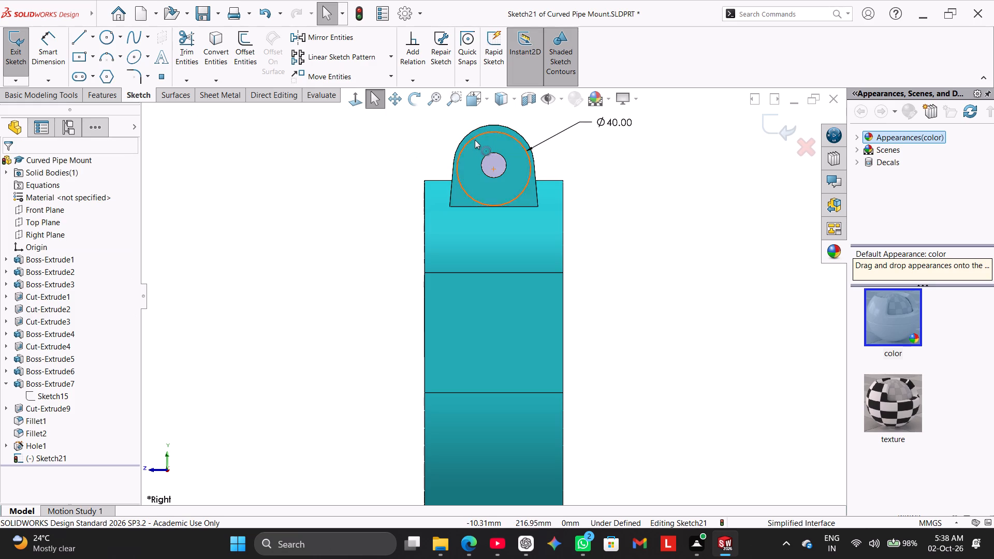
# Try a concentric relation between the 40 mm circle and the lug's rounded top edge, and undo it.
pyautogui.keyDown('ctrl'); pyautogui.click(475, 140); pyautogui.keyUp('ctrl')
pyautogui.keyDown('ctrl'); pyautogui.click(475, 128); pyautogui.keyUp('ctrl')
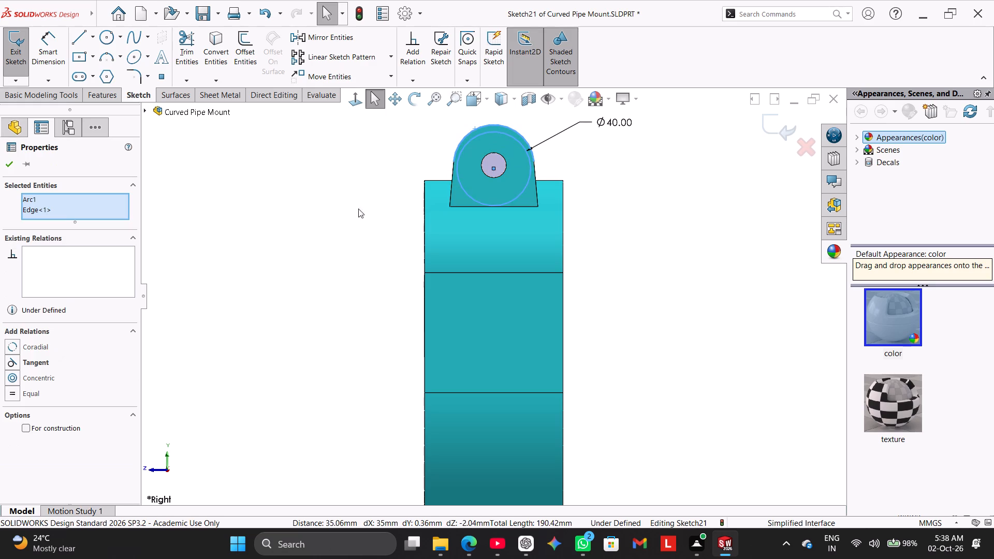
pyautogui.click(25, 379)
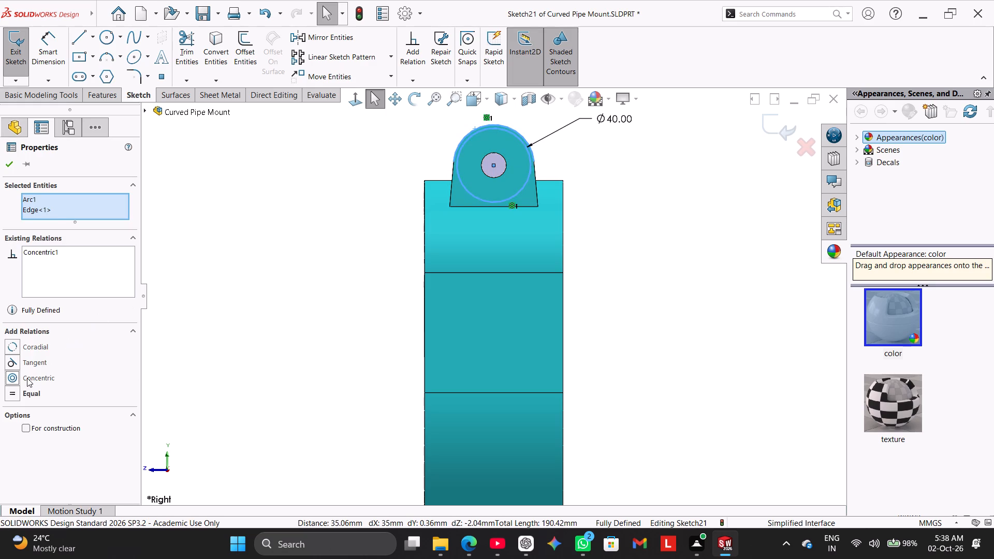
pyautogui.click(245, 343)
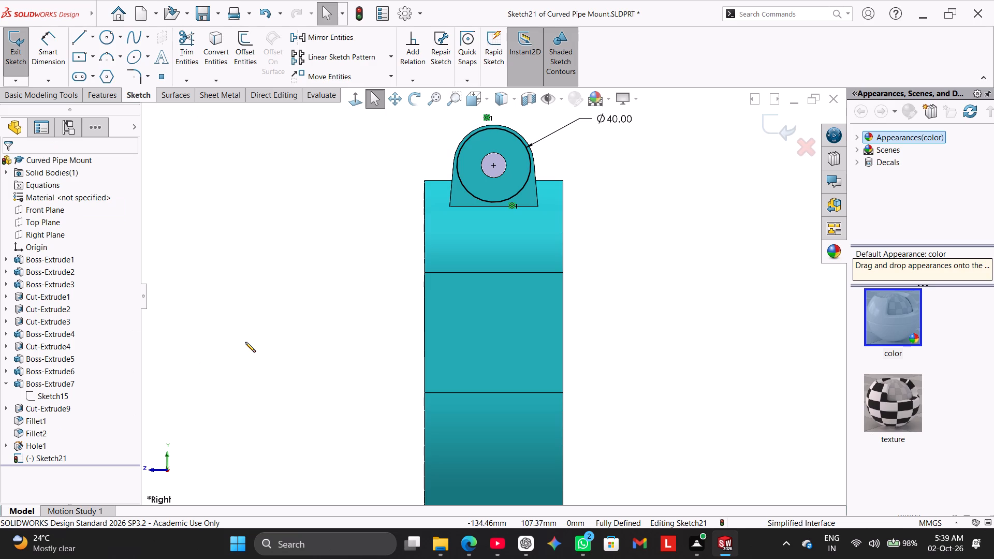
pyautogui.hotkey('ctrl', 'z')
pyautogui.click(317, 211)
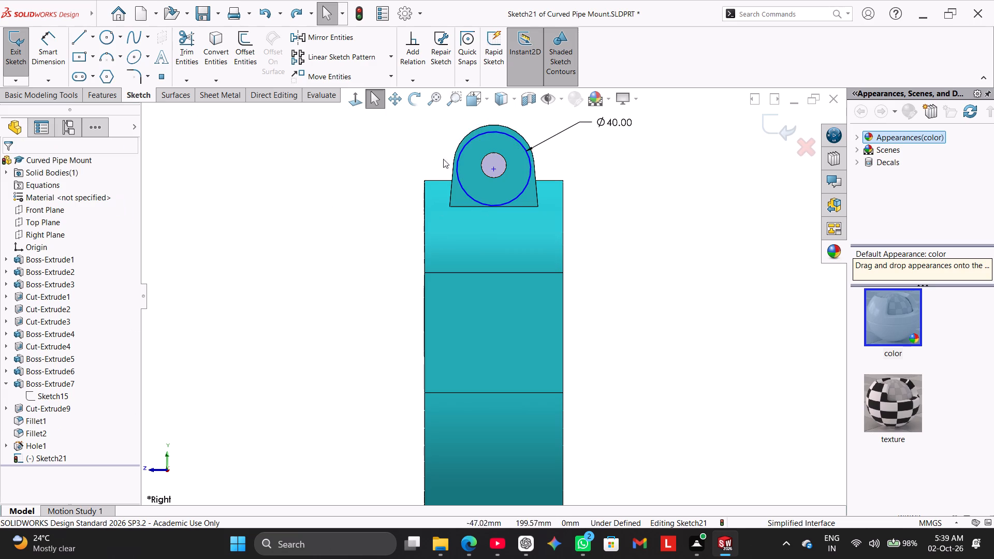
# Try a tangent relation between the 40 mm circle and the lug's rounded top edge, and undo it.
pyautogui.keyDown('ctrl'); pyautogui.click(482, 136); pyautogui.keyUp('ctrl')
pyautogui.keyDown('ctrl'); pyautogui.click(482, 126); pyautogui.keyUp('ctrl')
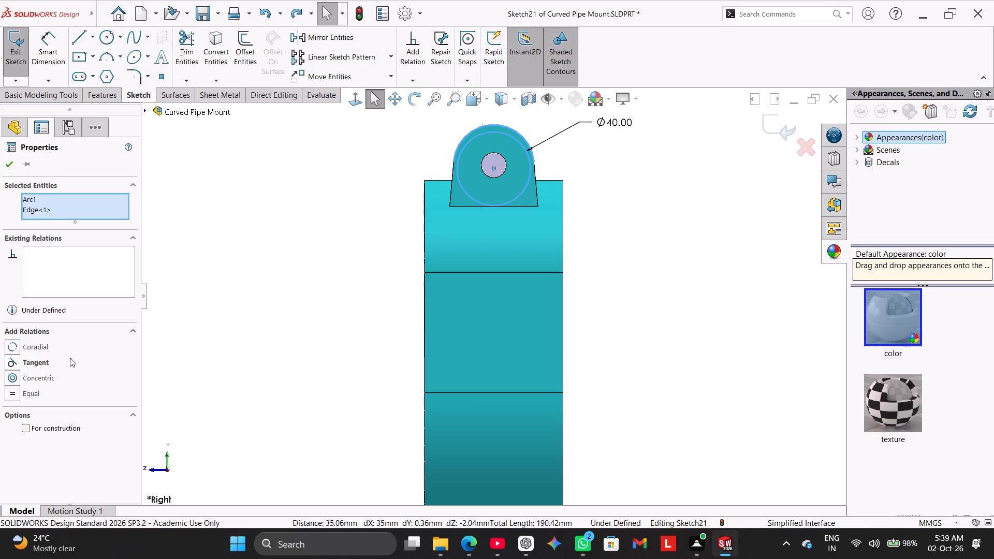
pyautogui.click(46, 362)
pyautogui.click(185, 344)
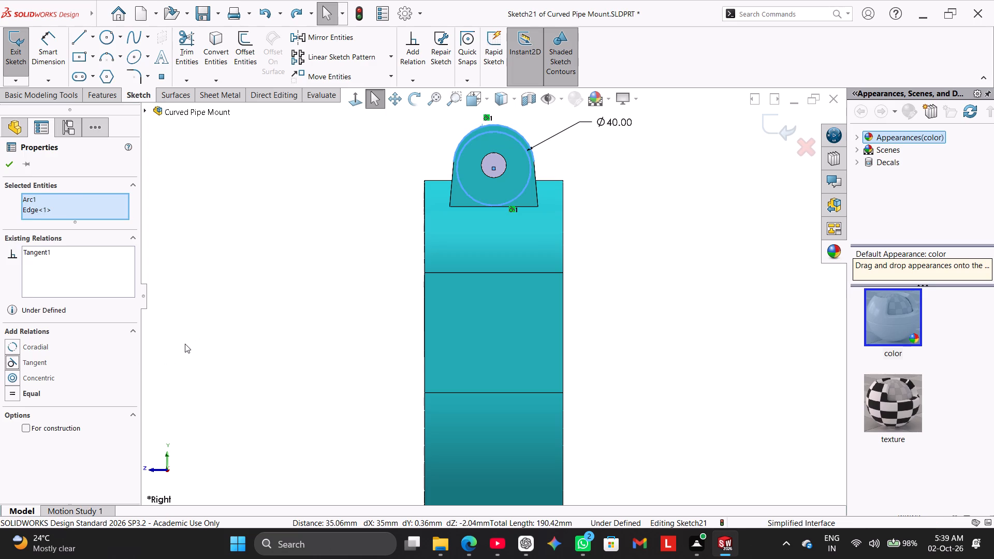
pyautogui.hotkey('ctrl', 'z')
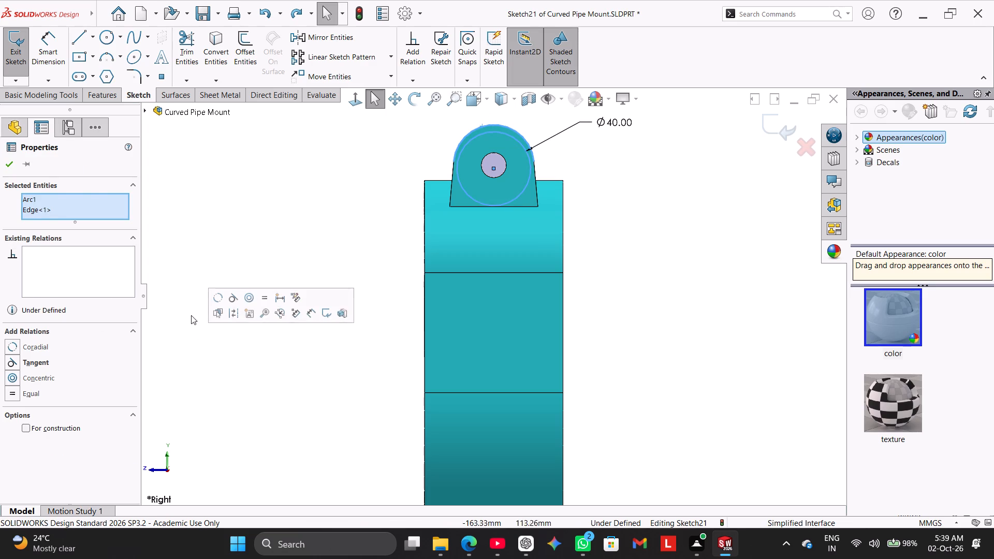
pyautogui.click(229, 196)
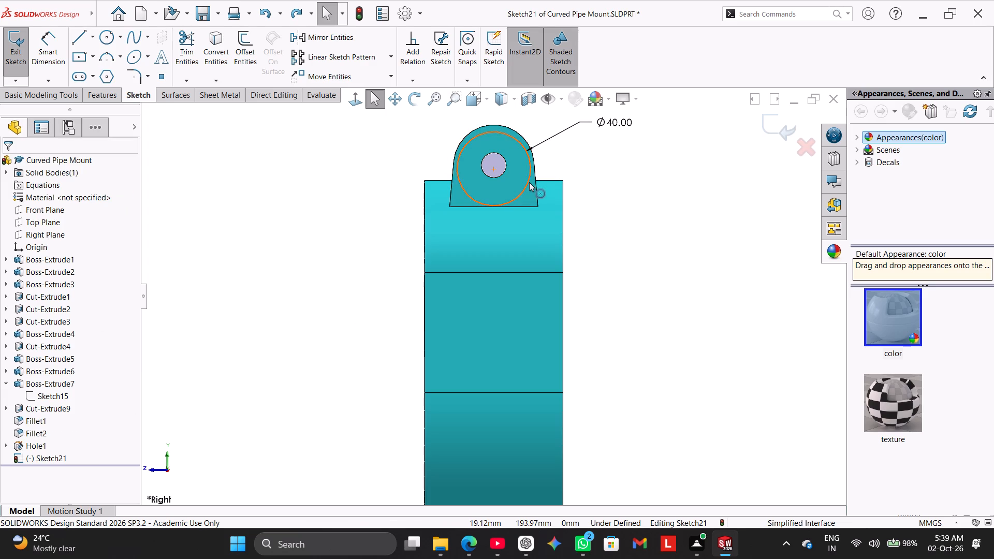
# Delete the 40 mm diameter dimension and its circle from the sketch on the lug.
pyautogui.rightClick(619, 123)
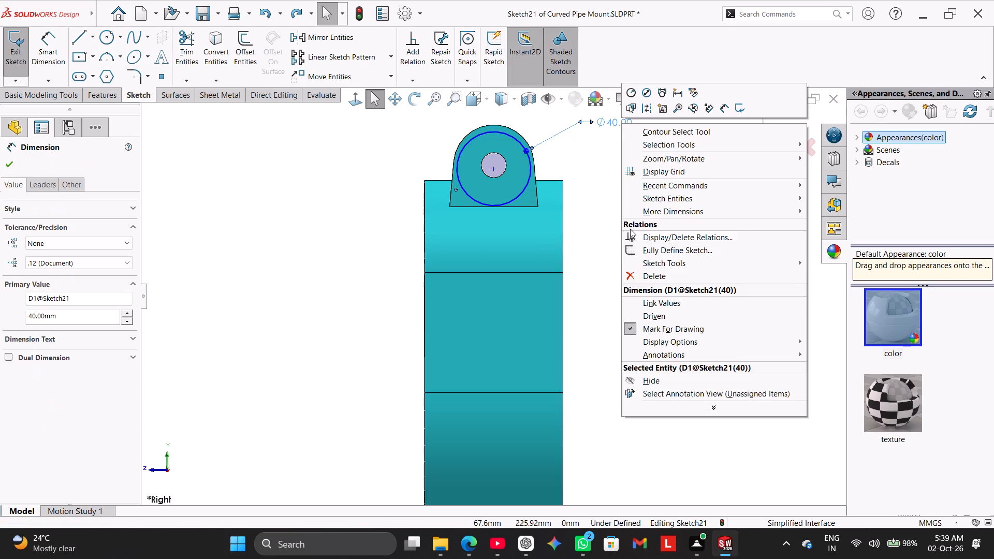
pyautogui.click(635, 282)
pyautogui.rightClick(522, 196)
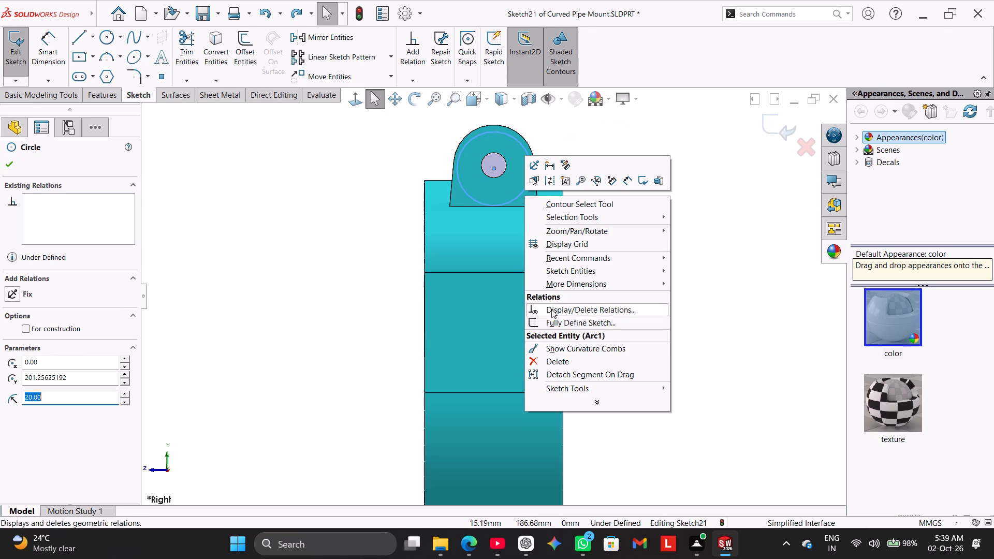
pyautogui.moveTo(555, 359); pyautogui.dragTo(549, 355)
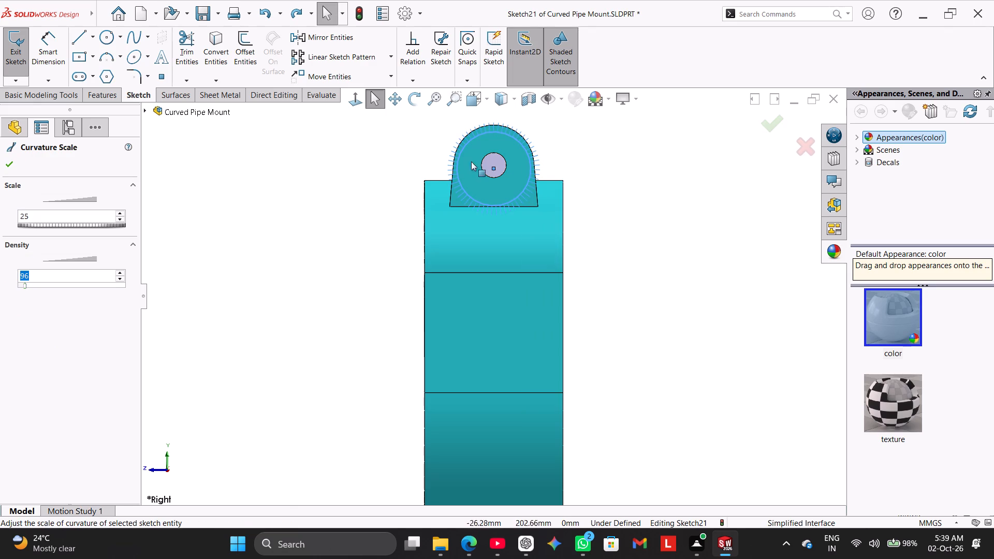
pyautogui.rightClick(526, 185)
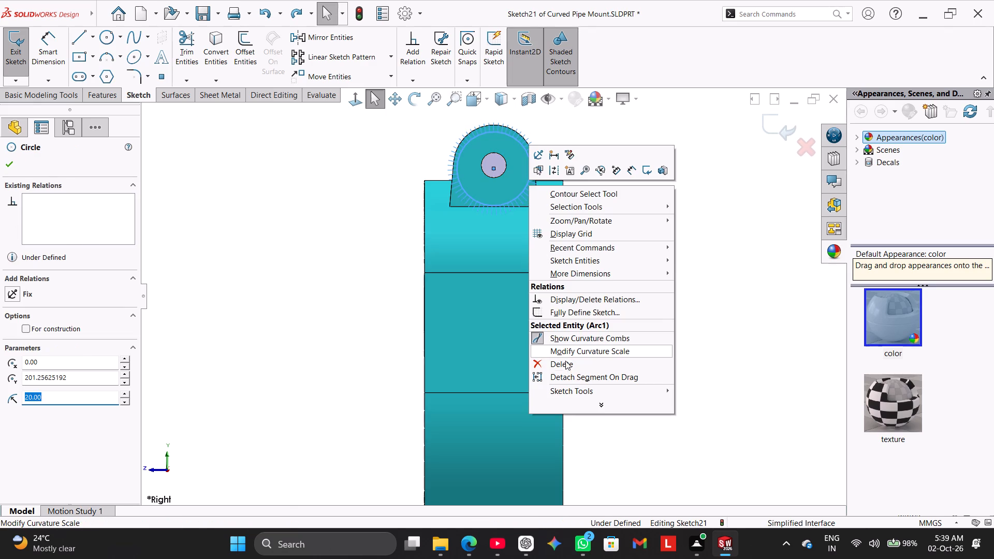
pyautogui.click(565, 365)
pyautogui.click(317, 242)
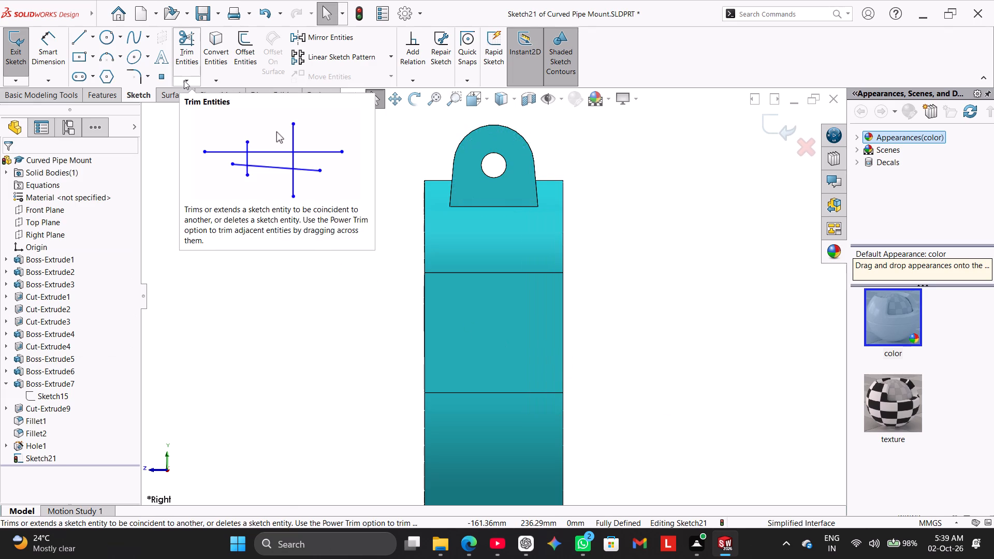
# Convert the lug's rounded top edge into a sketch arc with Convert Entities.
pyautogui.click(209, 43)
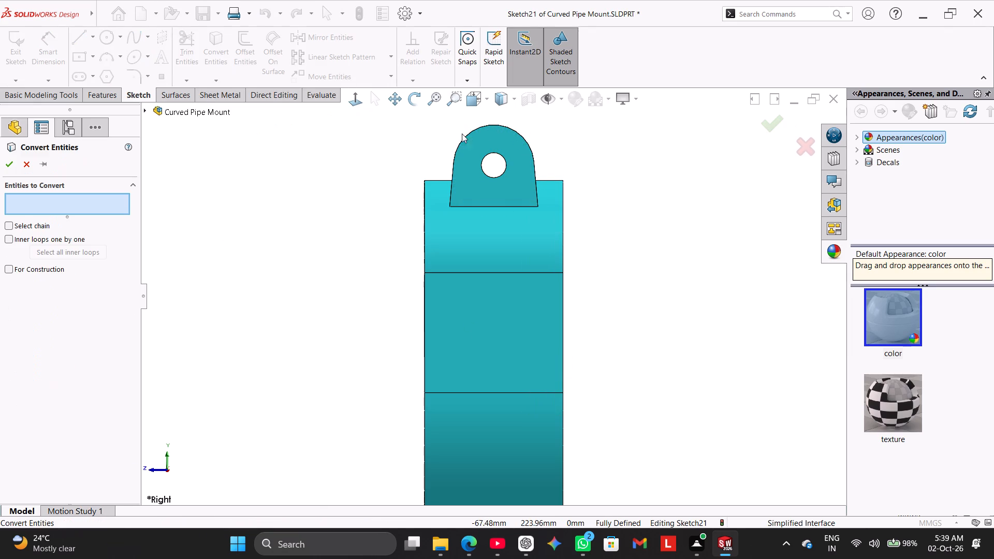
pyautogui.click(477, 128)
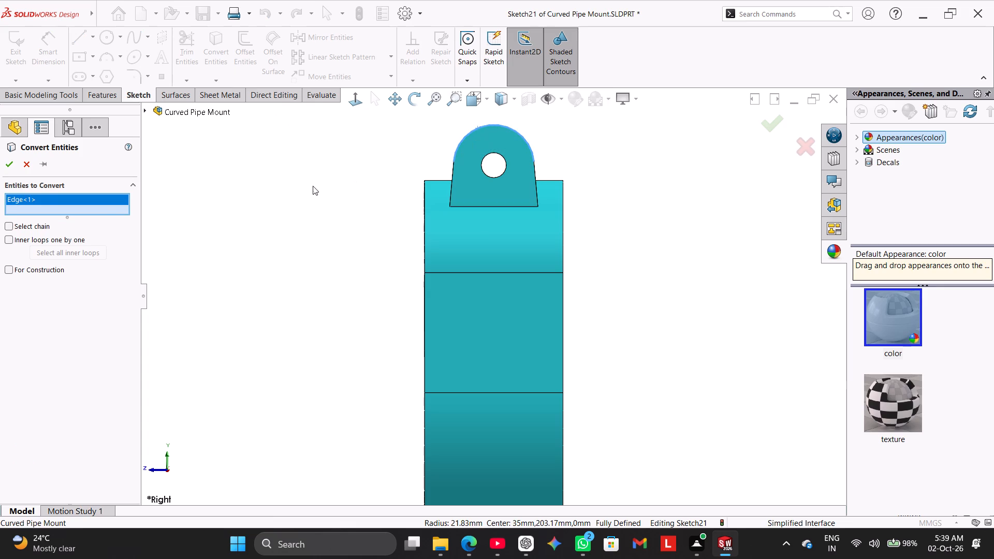
pyautogui.click(8, 163)
pyautogui.click(248, 215)
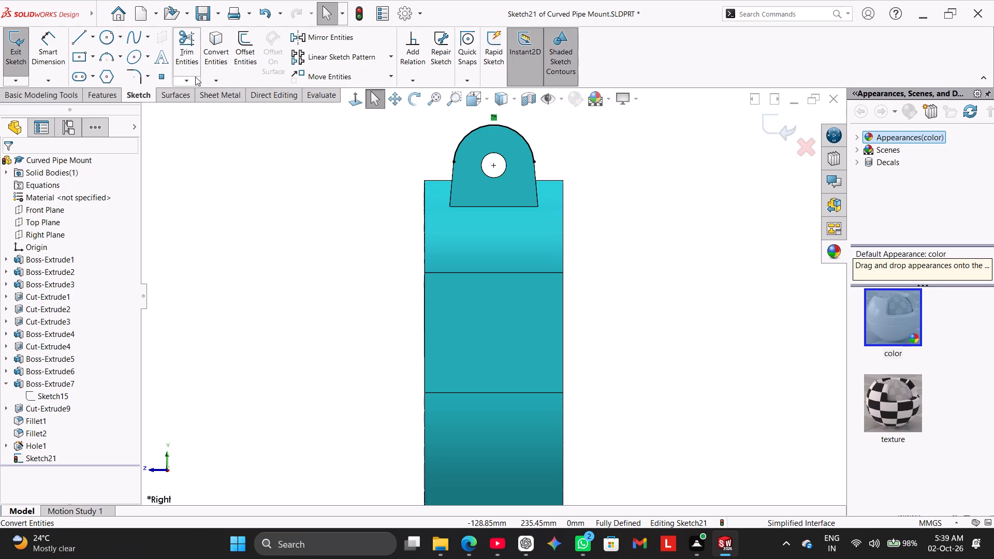
# Draw a circle centred on the converted arc's centre point at the lug hole.
pyautogui.click(105, 36)
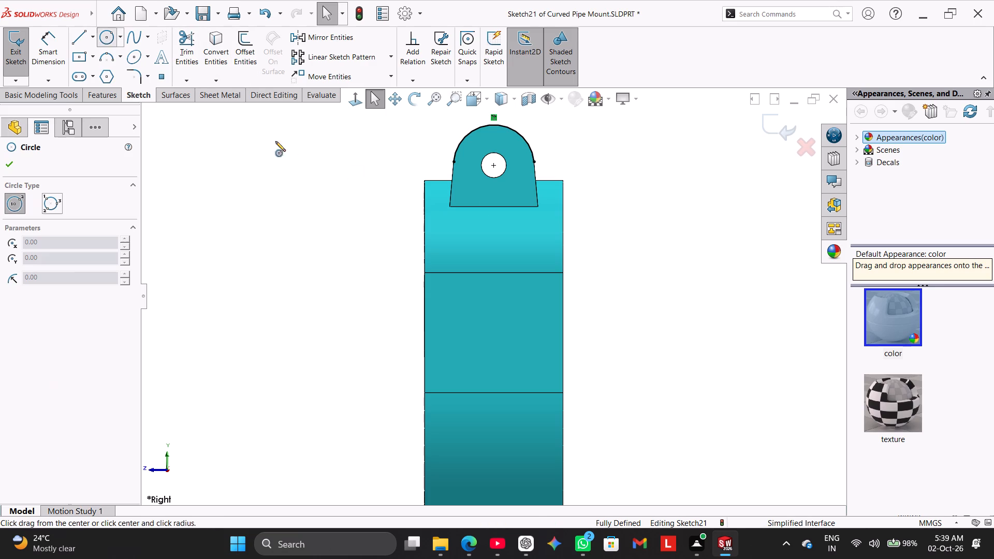
pyautogui.click(491, 166)
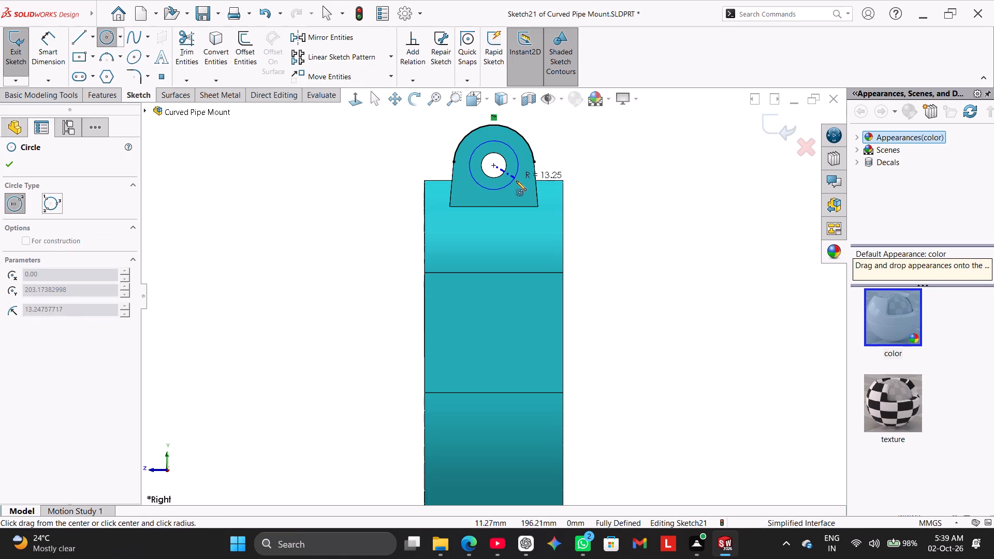
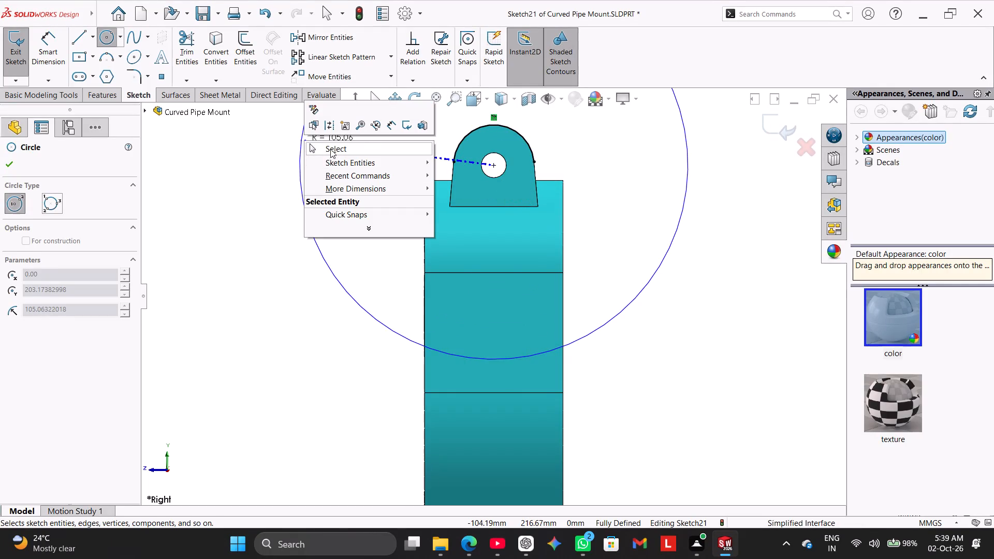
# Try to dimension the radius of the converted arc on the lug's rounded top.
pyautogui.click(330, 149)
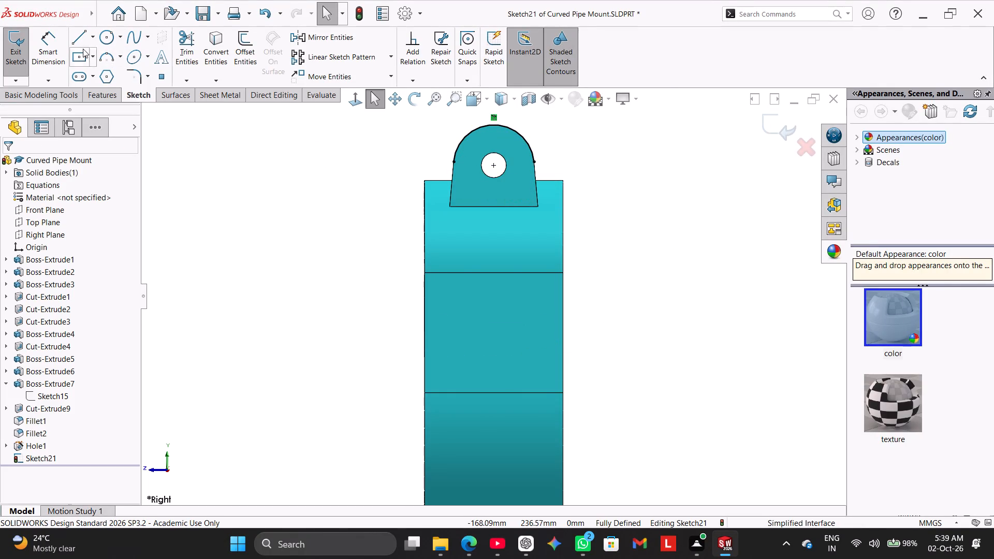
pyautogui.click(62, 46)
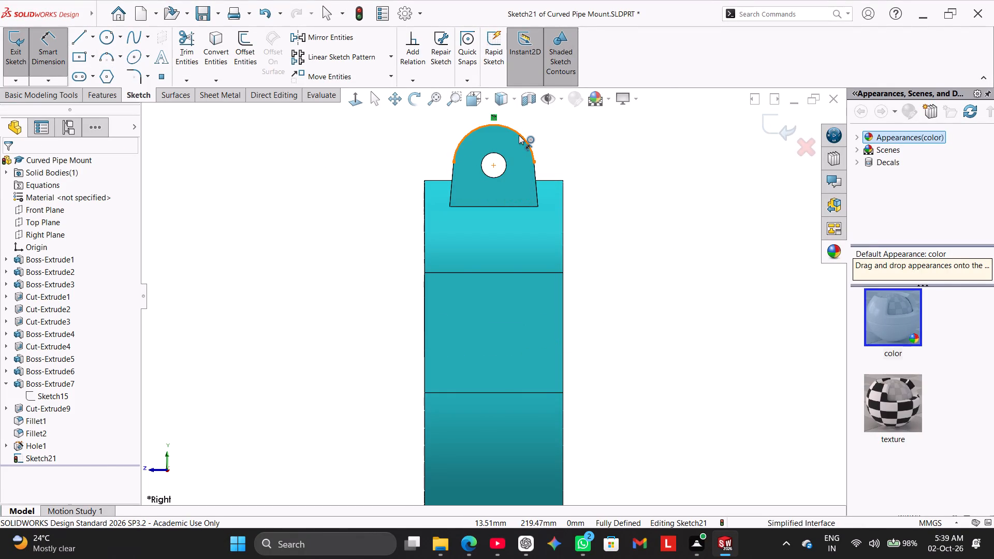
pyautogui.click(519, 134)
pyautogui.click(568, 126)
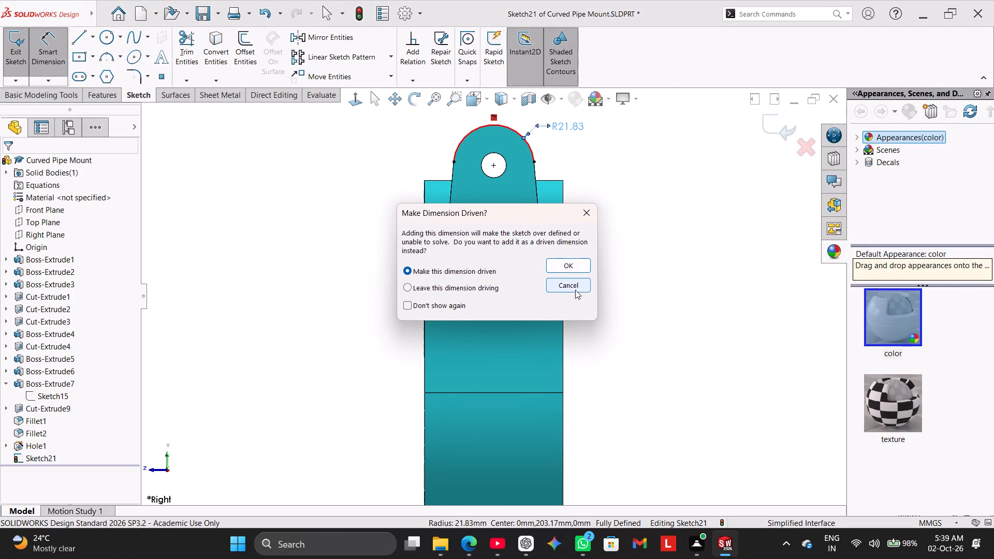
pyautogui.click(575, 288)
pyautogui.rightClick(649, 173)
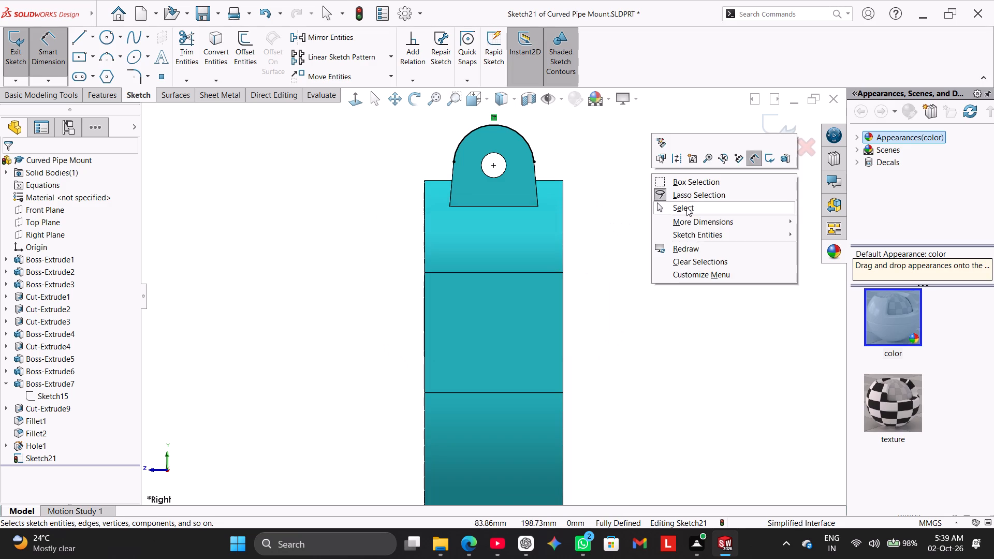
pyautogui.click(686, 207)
# Undo the converted arc on the lug's rounded top and exit the Right Plane sketch.
pyautogui.moveTo(641, 174); pyautogui.dragTo(657, 187, button='middle')
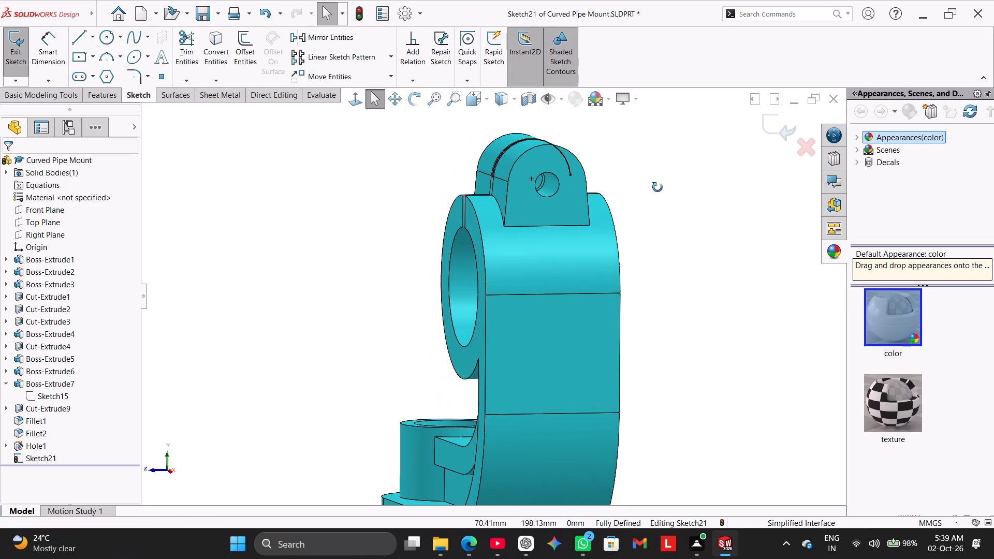
pyautogui.moveTo(657, 187); pyautogui.dragTo(661, 195, button='middle')
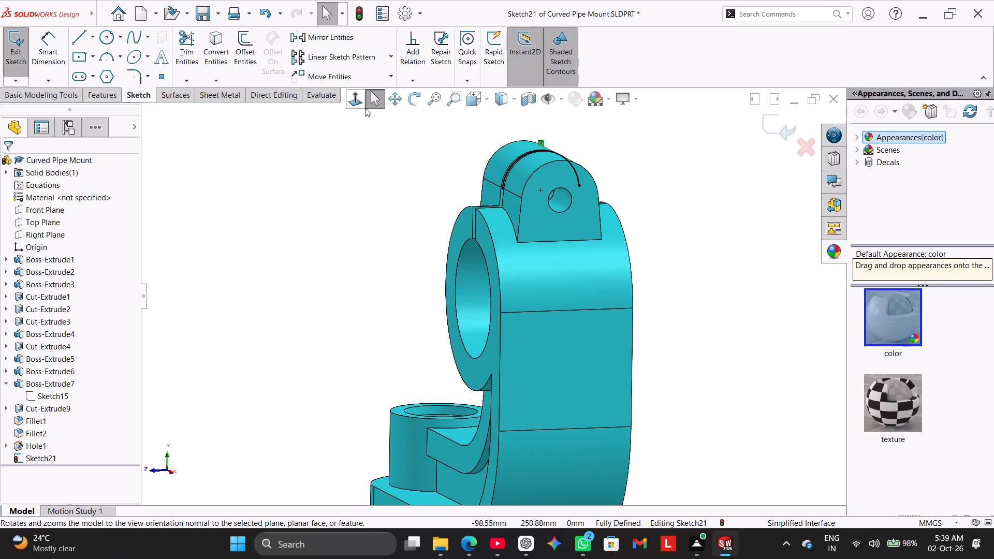
pyautogui.click(359, 99)
pyautogui.click(378, 212)
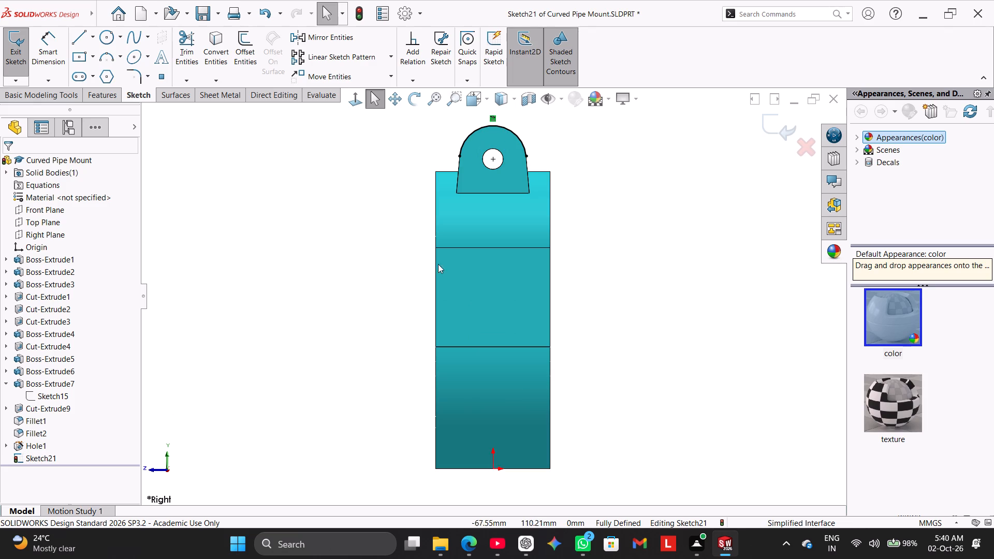
pyautogui.hotkey('ctrl', 'z')
pyautogui.hotkey('ctrl', 'z')
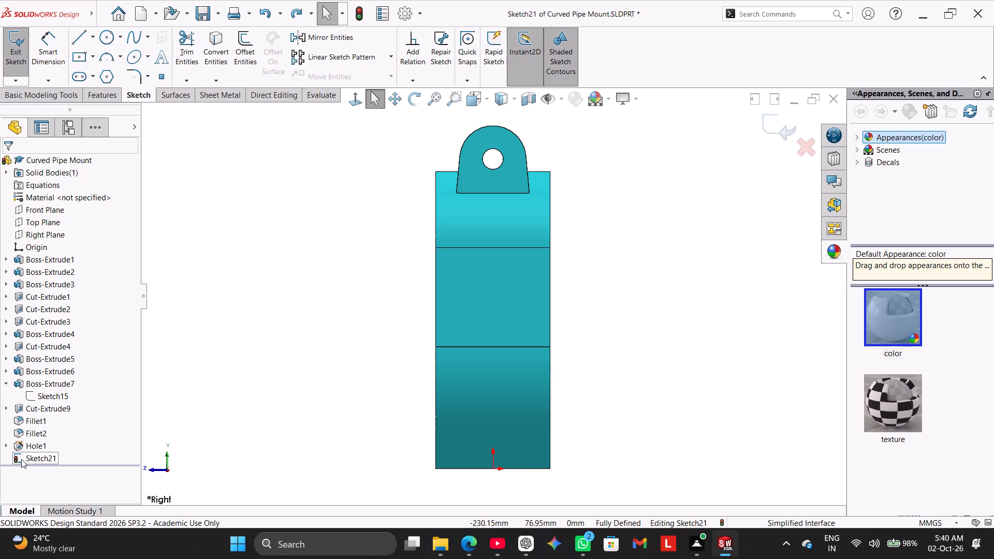
pyautogui.click(21, 459)
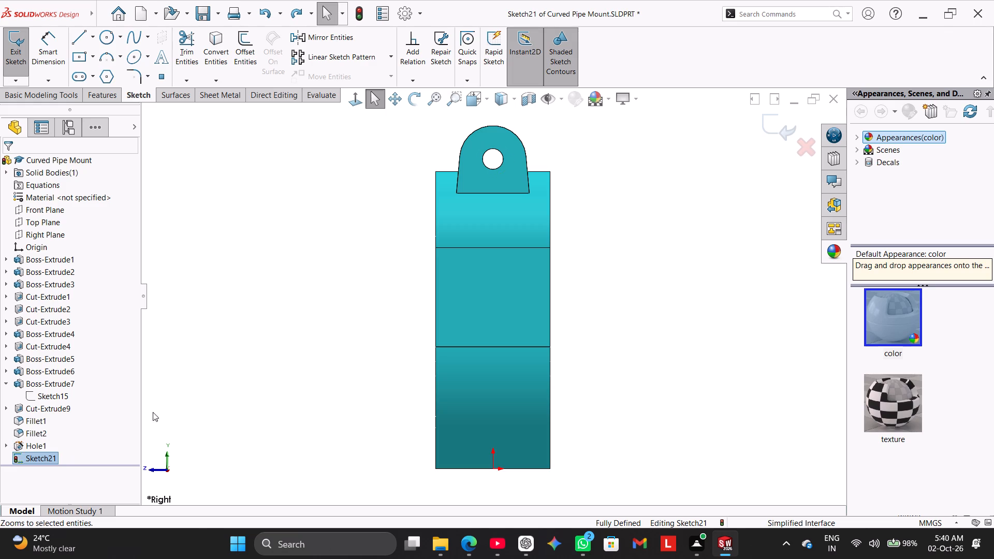
pyautogui.click(229, 373)
pyautogui.click(29, 399)
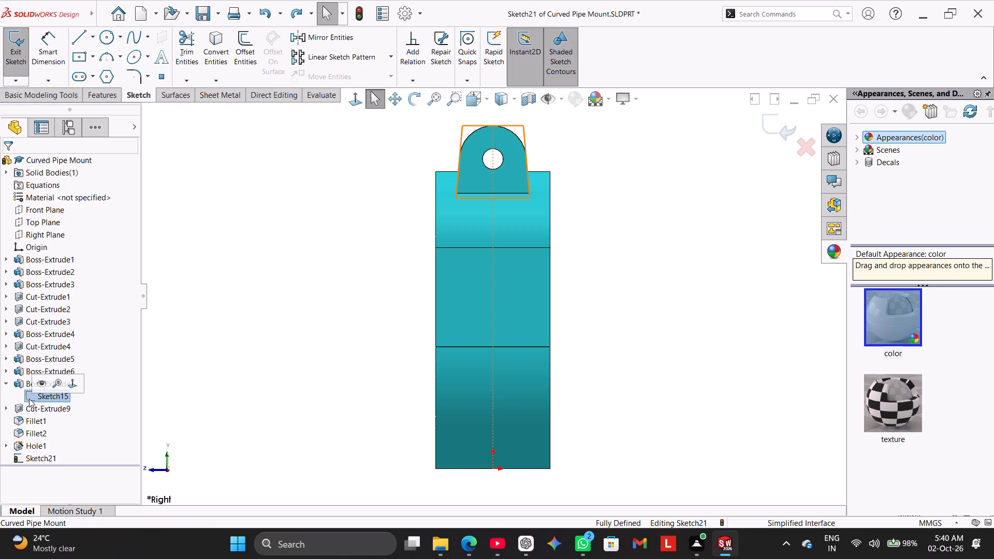
pyautogui.click(265, 214)
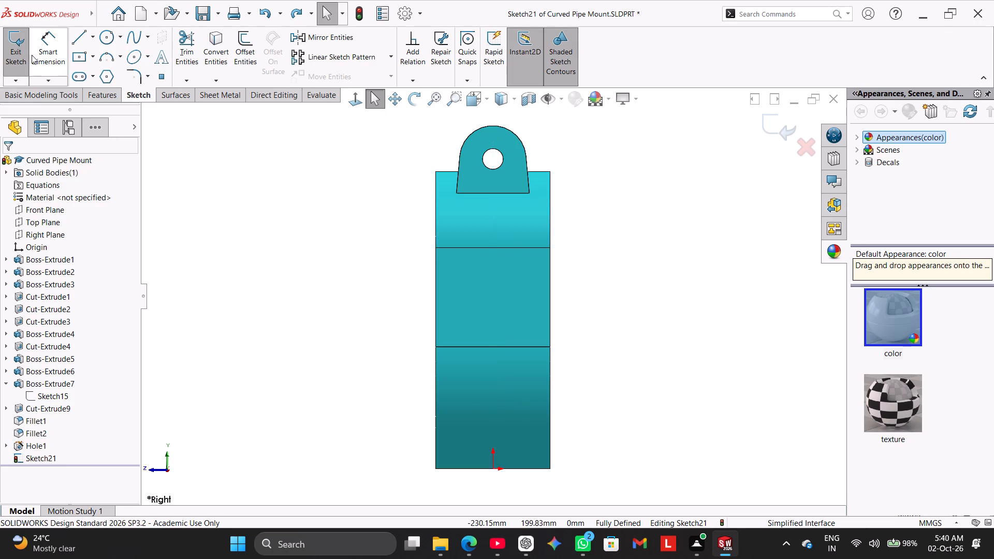
pyautogui.click(23, 47)
# Open Sketch15, the lug profile of Boss-Extrude7, for editing.
pyautogui.rightClick(51, 389)
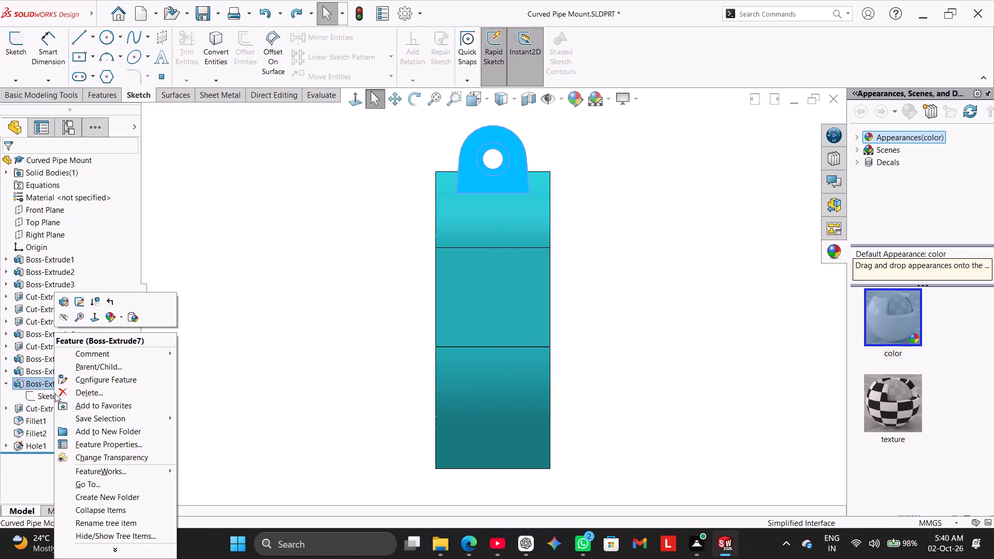
pyautogui.click(47, 393)
pyautogui.click(56, 360)
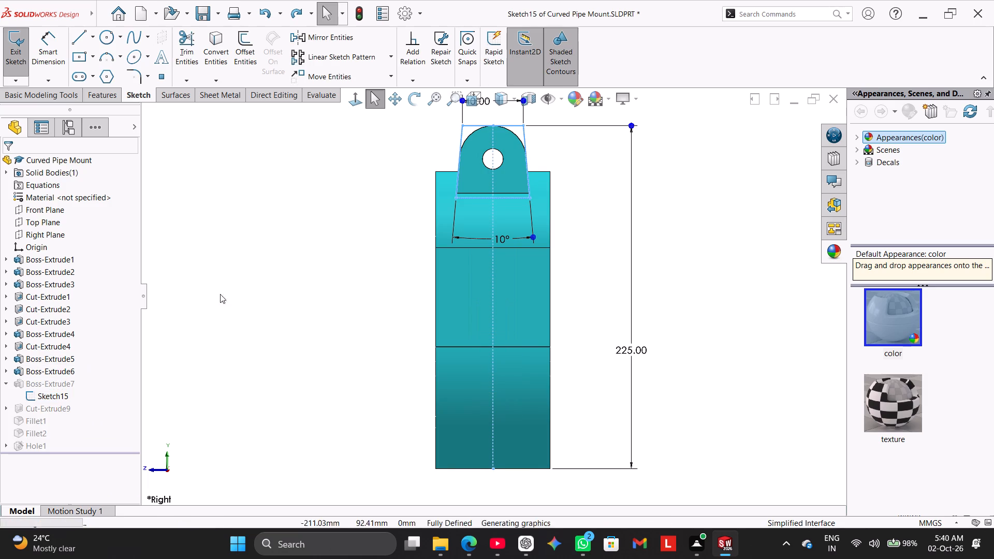
pyautogui.click(261, 253)
pyautogui.scroll(1, 535, 205)
pyautogui.scroll(-1, 542, 192)
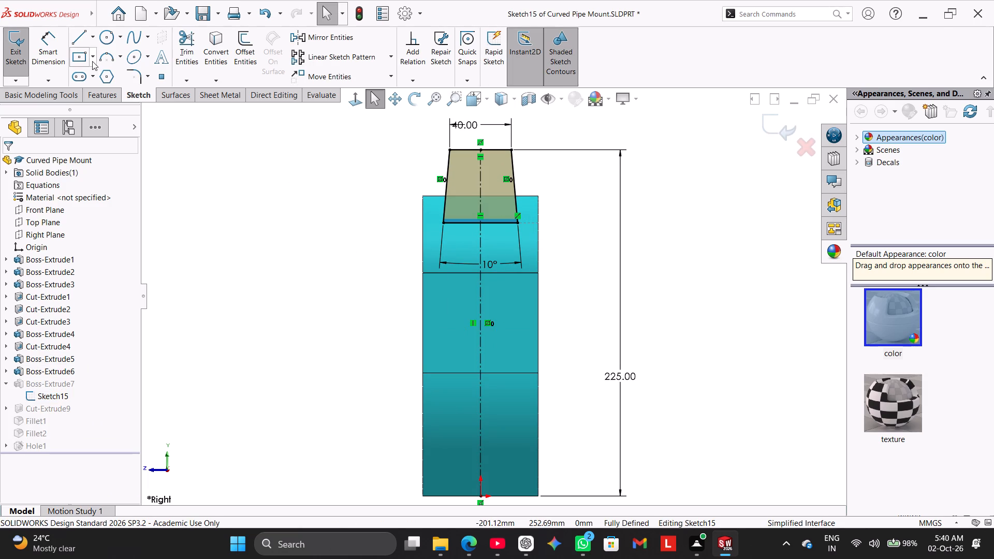
# Draw a circle about 10.5 mm in diameter on the vertical centreline inside the trapezoidal lug profile.
pyautogui.click(47, 57)
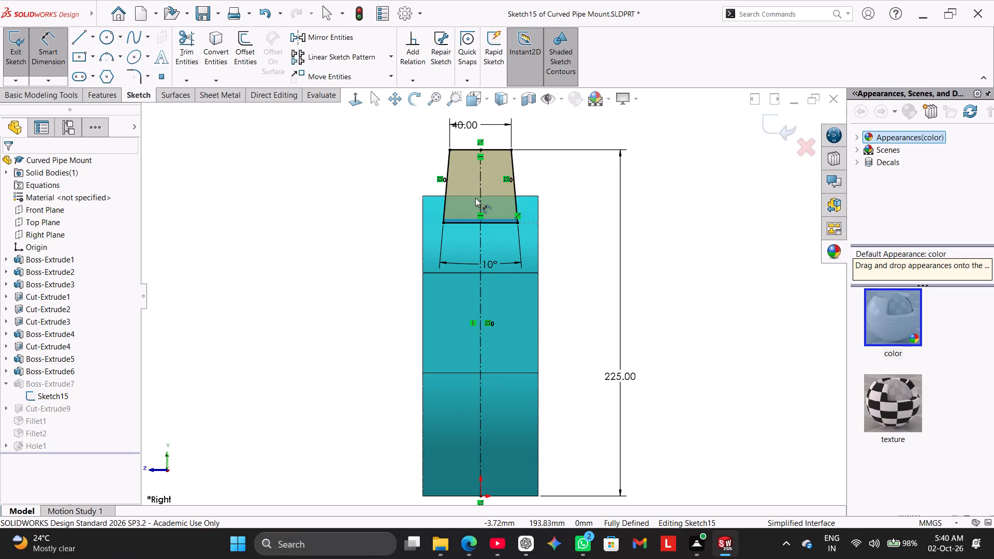
pyautogui.click(103, 33)
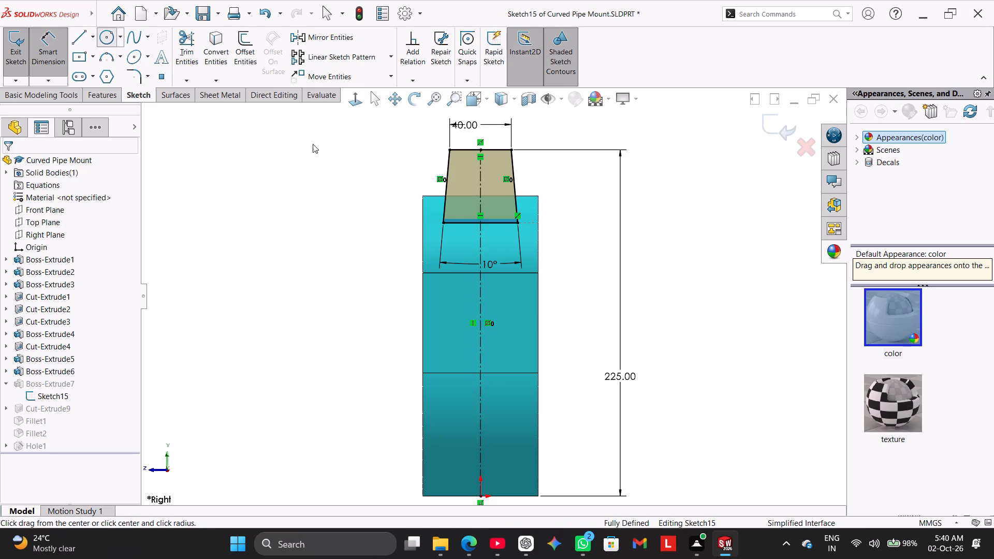
pyautogui.click(480, 183)
pyautogui.click(488, 187)
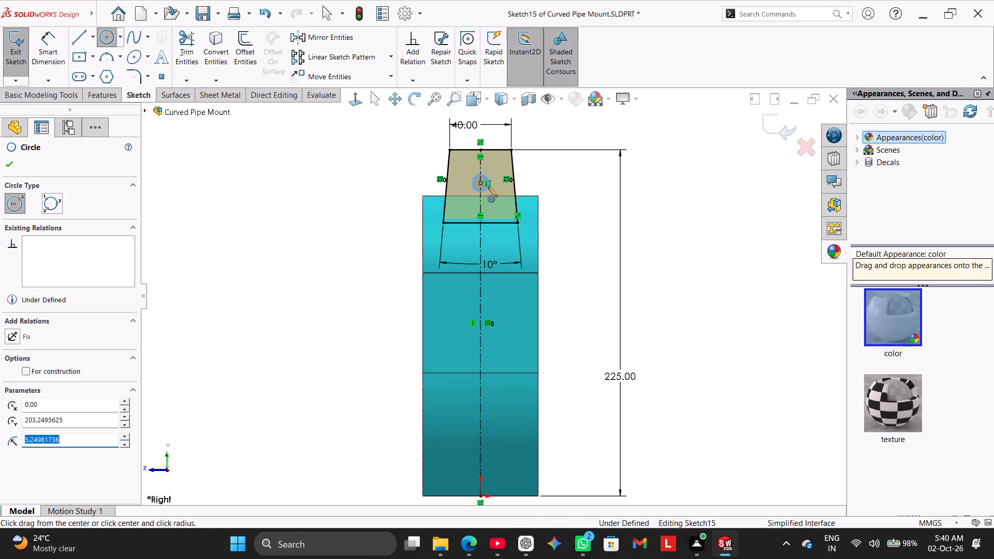
pyautogui.rightClick(285, 177)
pyautogui.click(301, 180)
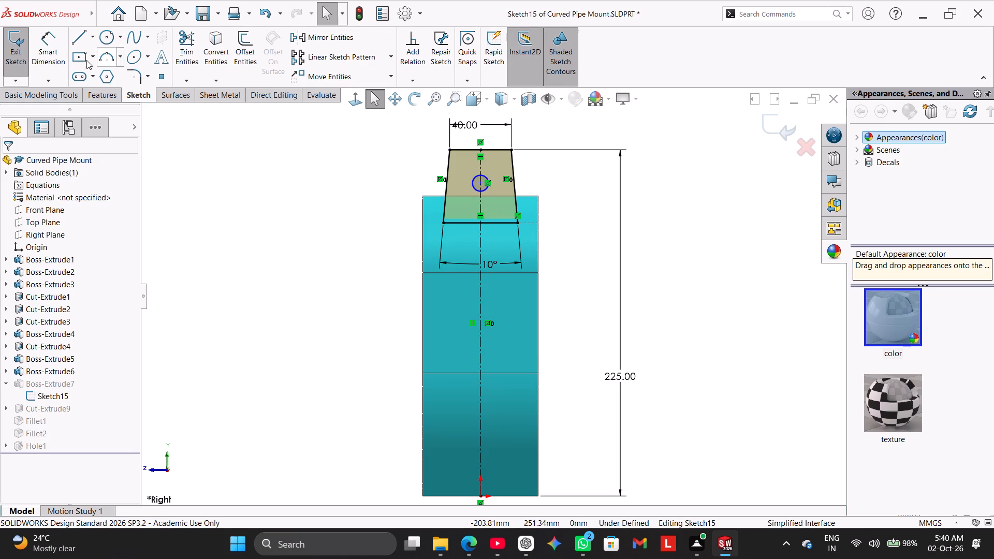
# Dimension the circle's centre 205 mm above the mount's bottom edge.
pyautogui.click(36, 40)
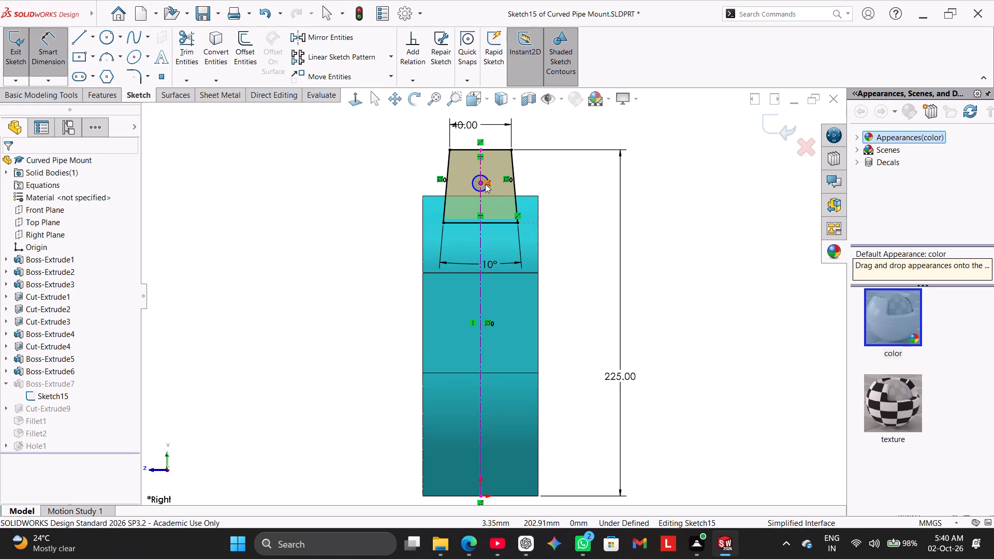
pyautogui.click(480, 183)
pyautogui.scroll(2, 486, 327)
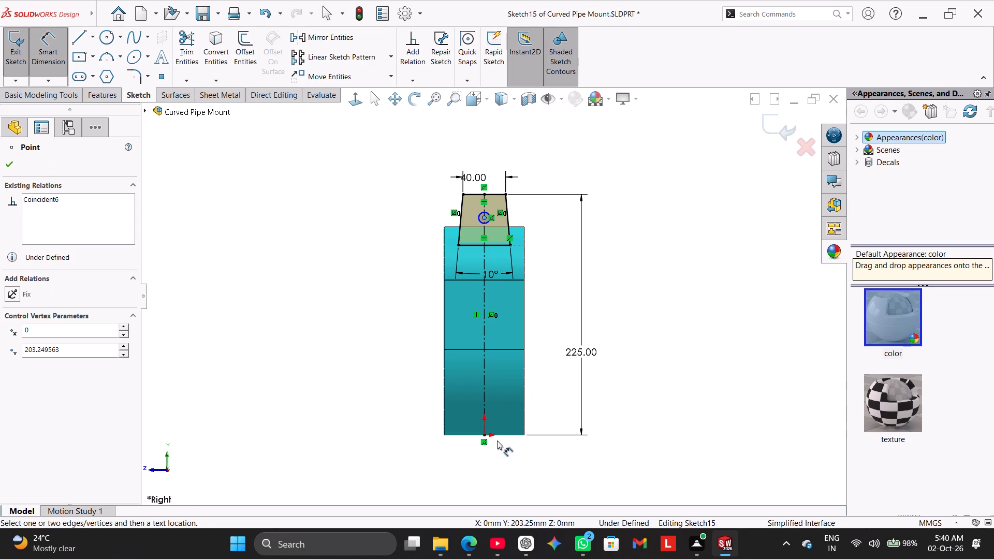
pyautogui.click(506, 436)
pyautogui.click(558, 333)
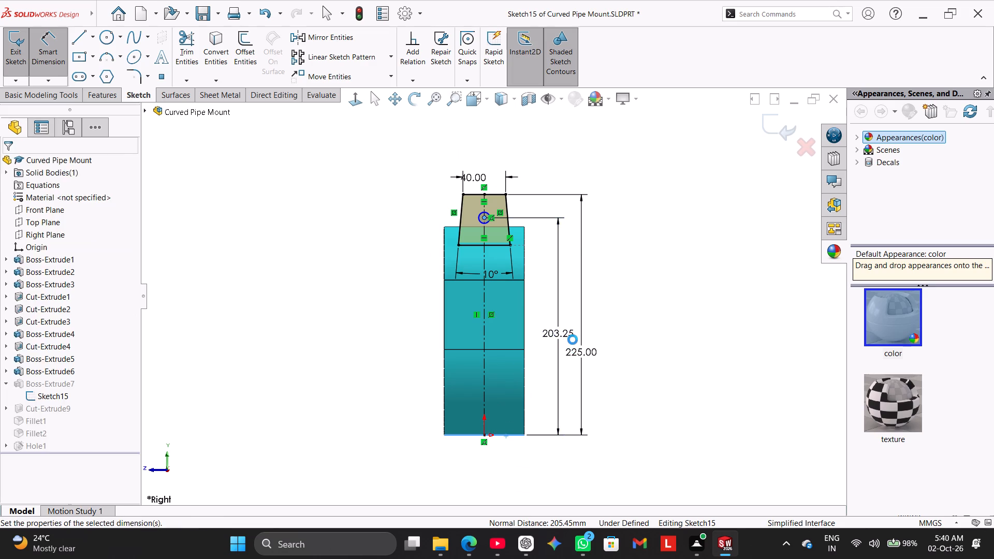
pyautogui.write('205')
pyautogui.press('Return')
pyautogui.rightClick(280, 210)
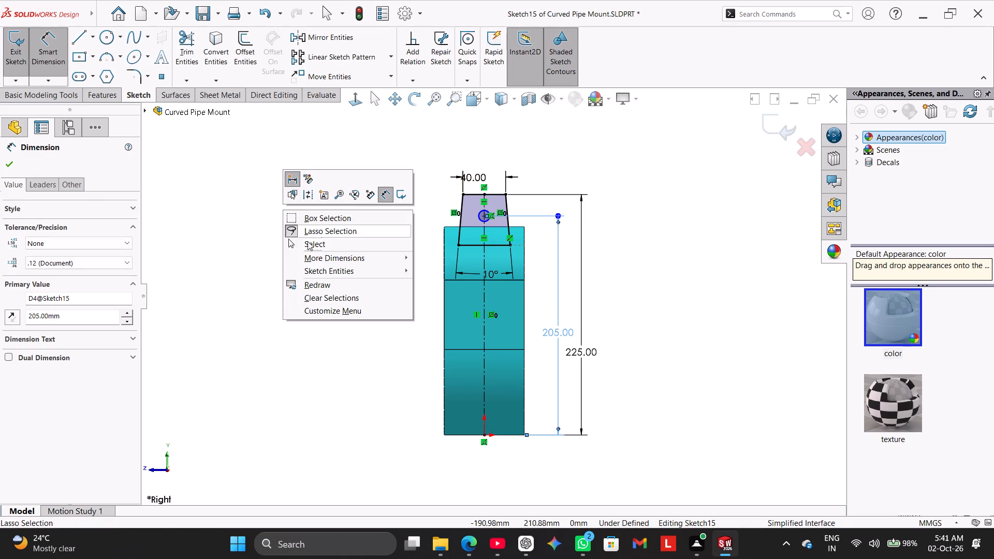
pyautogui.click(310, 245)
# Dimension the circle in the lug profile with a 40 mm diameter.
pyautogui.click(105, 36)
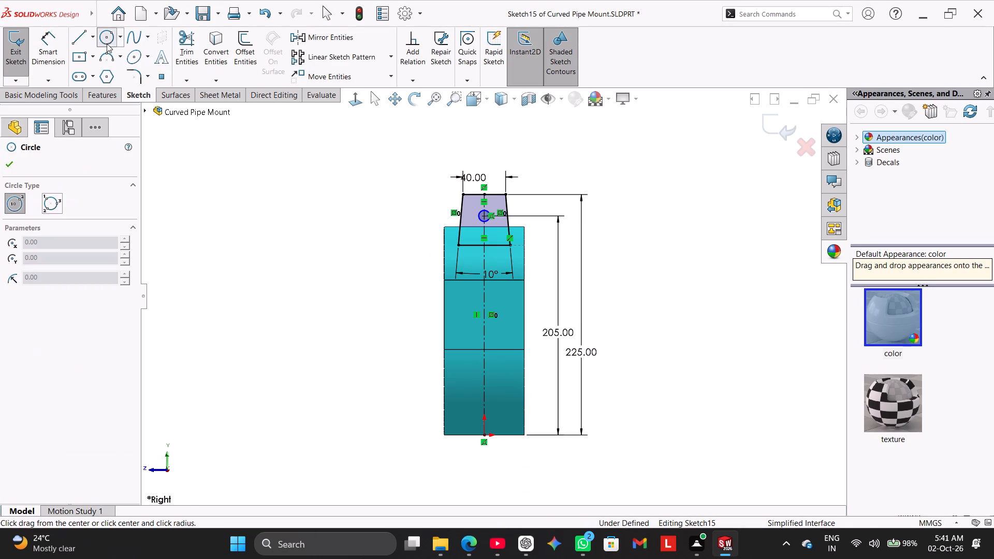
pyautogui.rightClick(200, 175)
pyautogui.click(216, 182)
pyautogui.moveTo(205, 183); pyautogui.dragTo(418, 169, button='right')
pyautogui.scroll(-4, 471, 216)
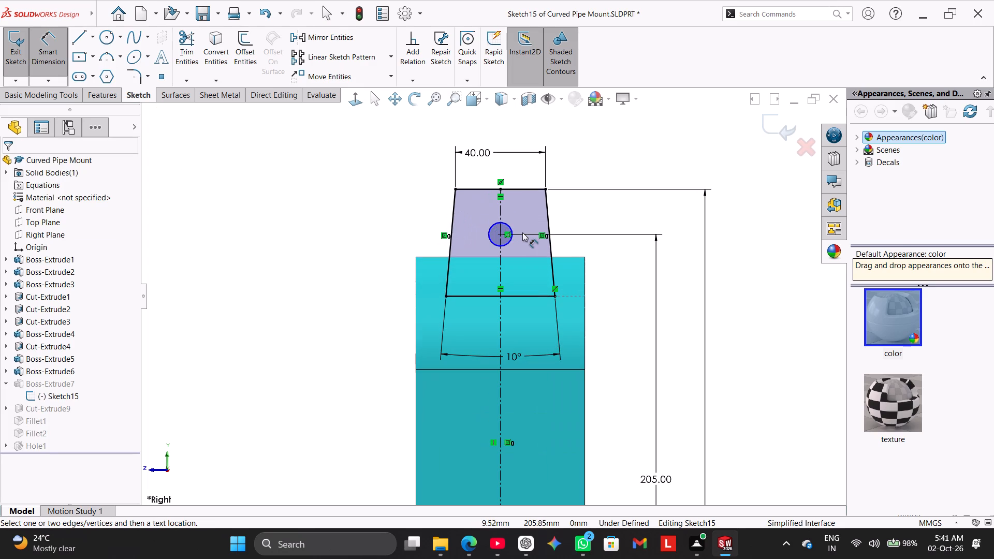
pyautogui.click(507, 224)
pyautogui.click(619, 159)
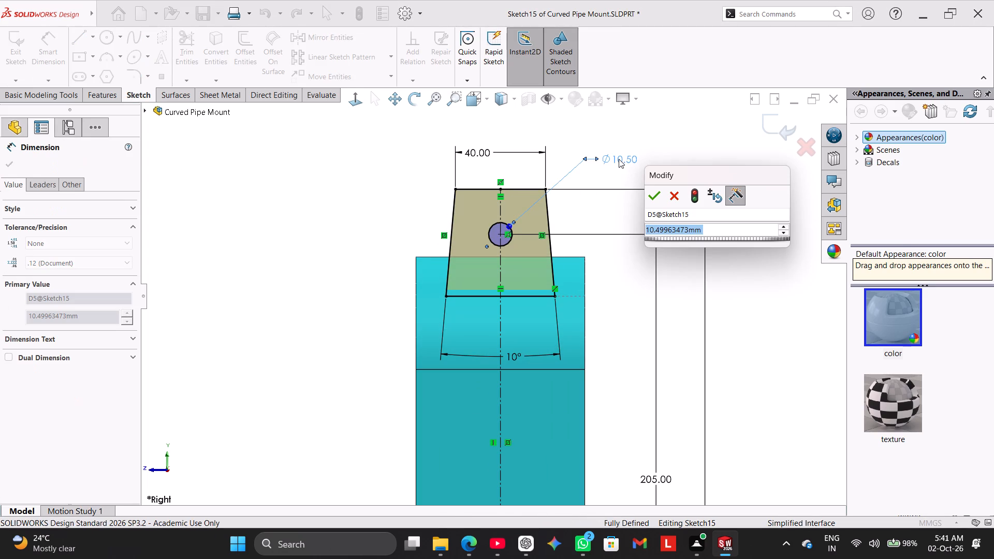
pyautogui.write('40')
pyautogui.press('Return')
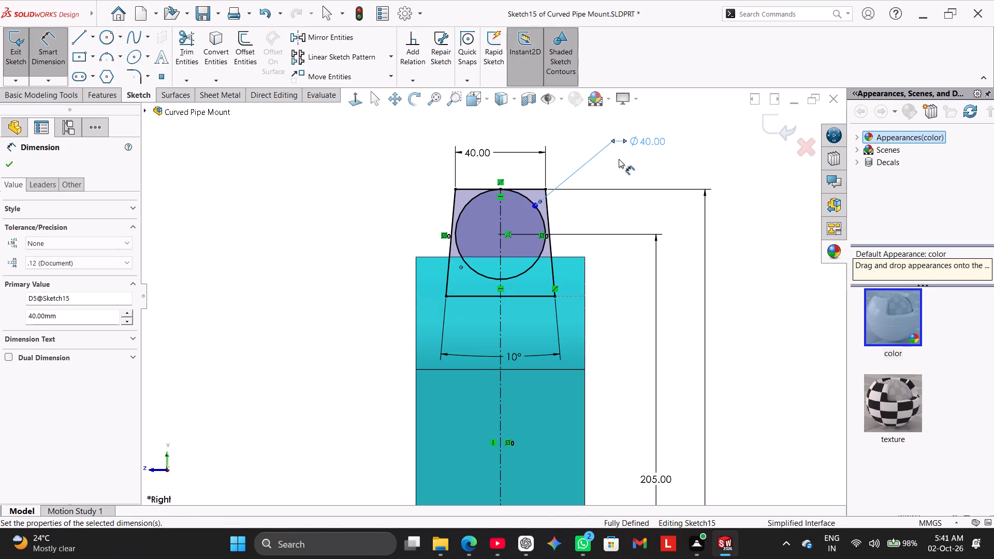
pyautogui.rightClick(330, 213)
pyautogui.click(357, 247)
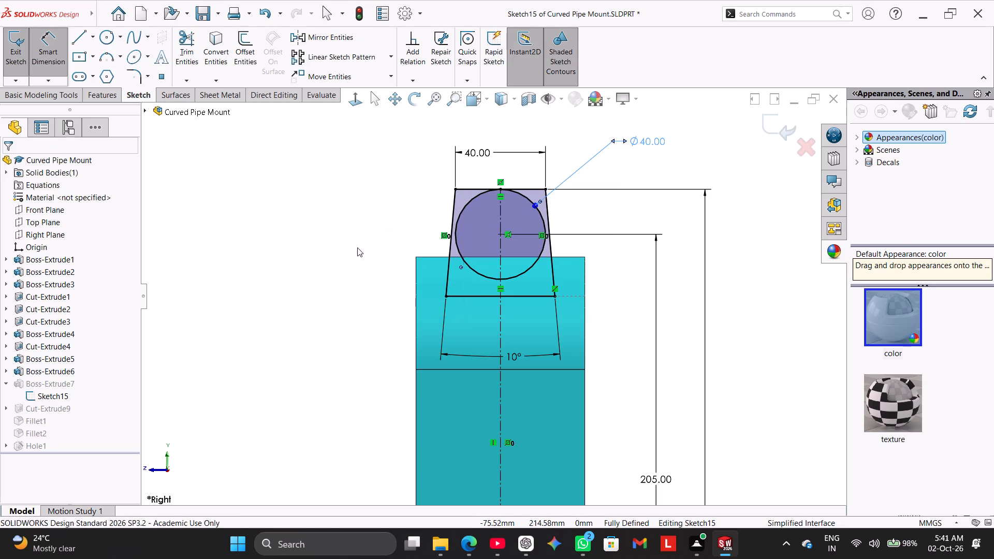
# Compare the 40 mm top-edge dimension with the circle by moving it across the circle, and return it above the trapezoid.
pyautogui.scroll(-1, 573, 220)
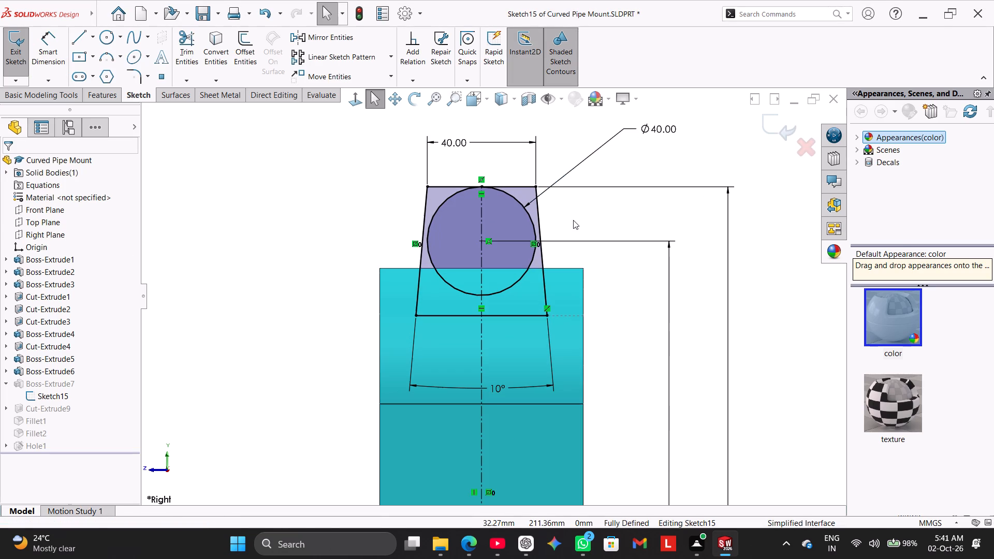
pyautogui.scroll(-1, 573, 220)
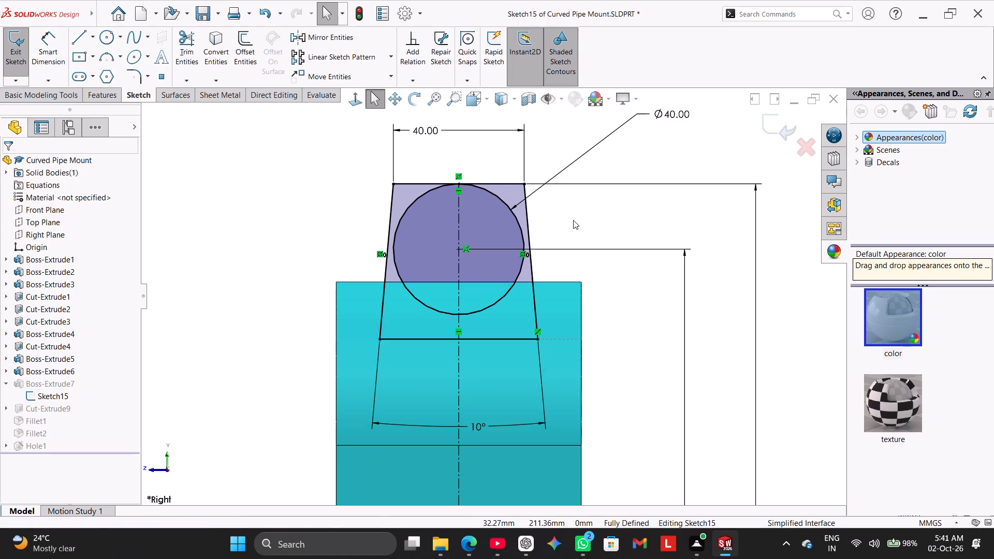
pyautogui.scroll(1, 573, 220)
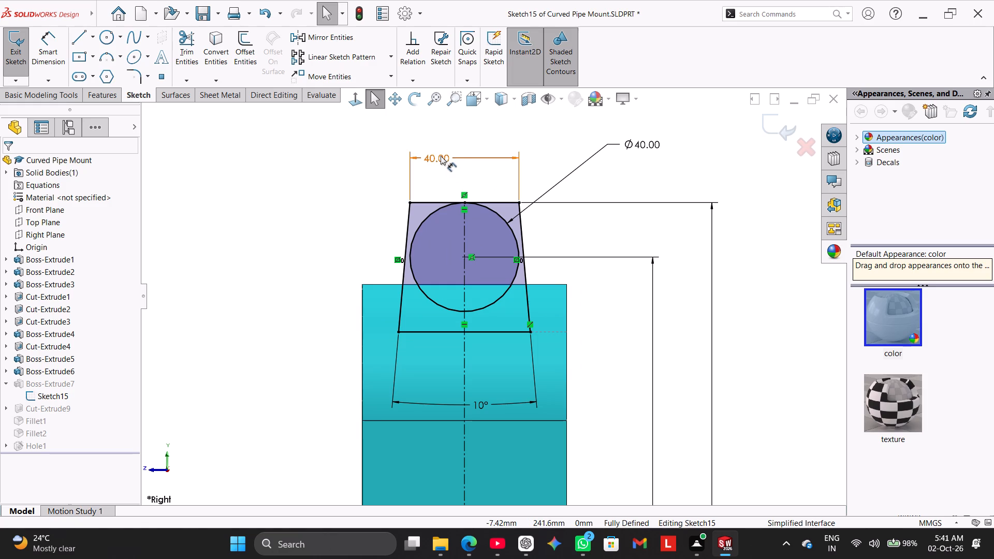
pyautogui.moveTo(441, 155); pyautogui.dragTo(454, 167)
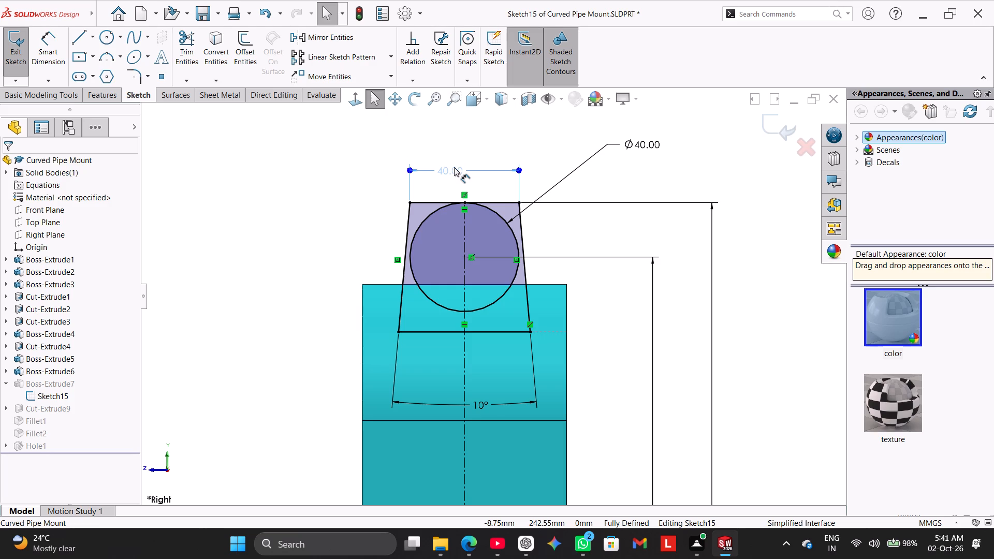
pyautogui.moveTo(454, 167); pyautogui.dragTo(458, 254)
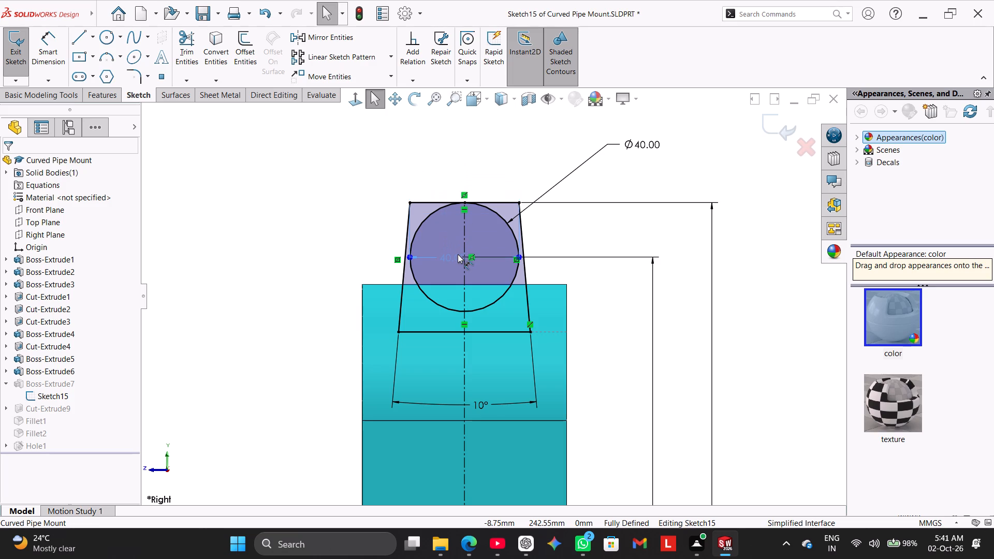
pyautogui.moveTo(458, 254); pyautogui.dragTo(474, 155)
pyautogui.click(297, 205)
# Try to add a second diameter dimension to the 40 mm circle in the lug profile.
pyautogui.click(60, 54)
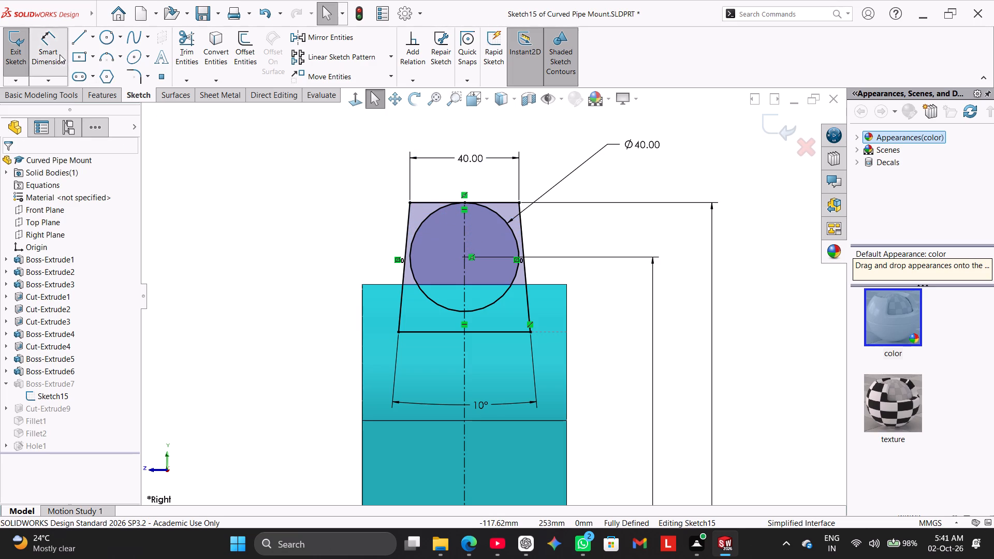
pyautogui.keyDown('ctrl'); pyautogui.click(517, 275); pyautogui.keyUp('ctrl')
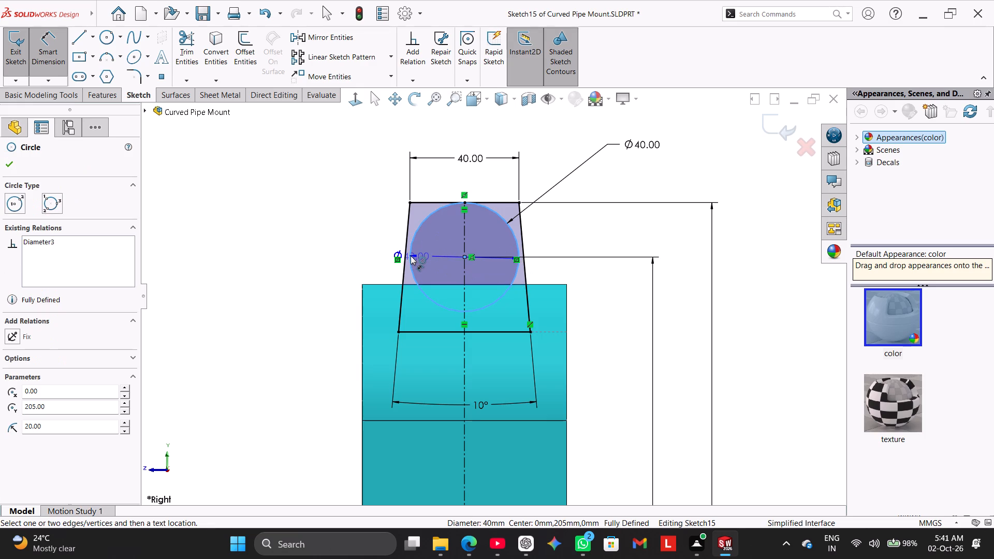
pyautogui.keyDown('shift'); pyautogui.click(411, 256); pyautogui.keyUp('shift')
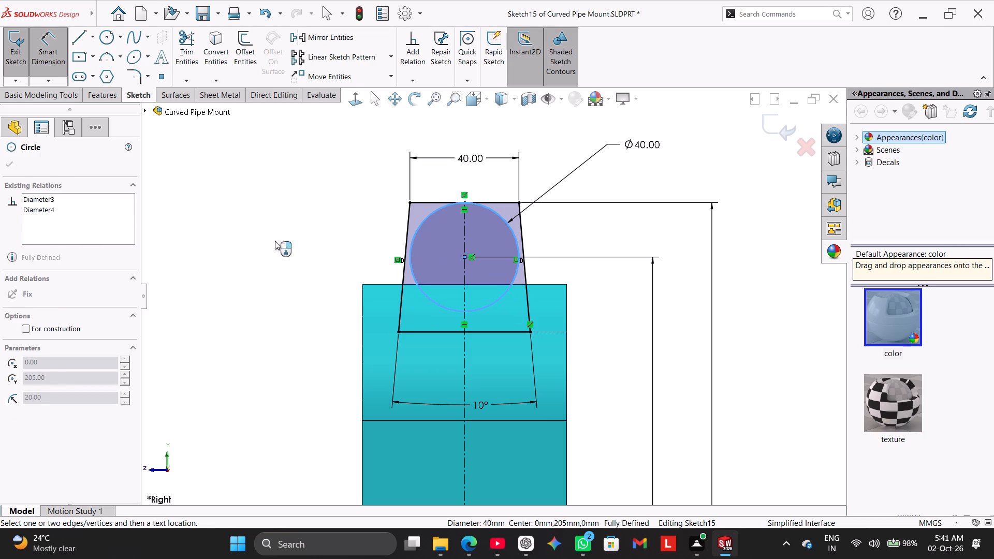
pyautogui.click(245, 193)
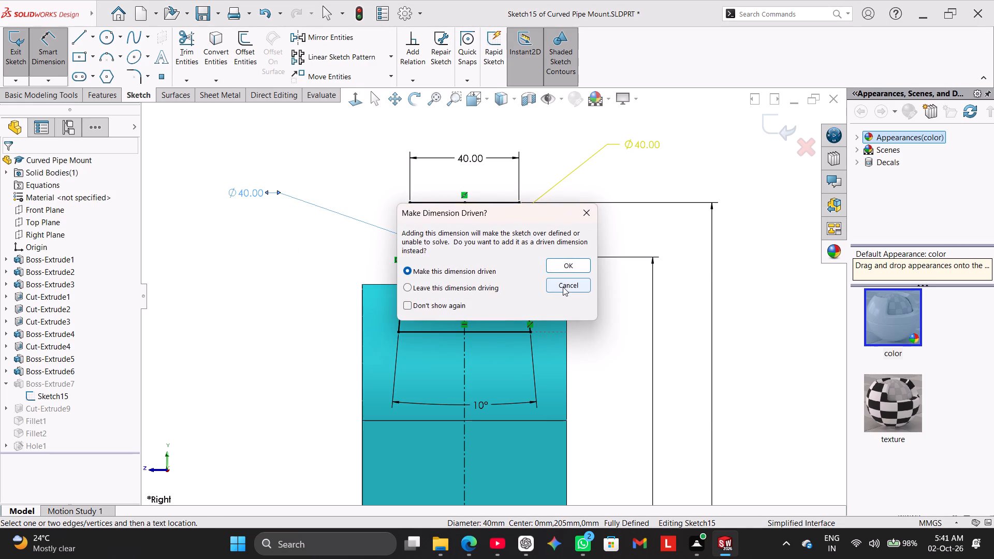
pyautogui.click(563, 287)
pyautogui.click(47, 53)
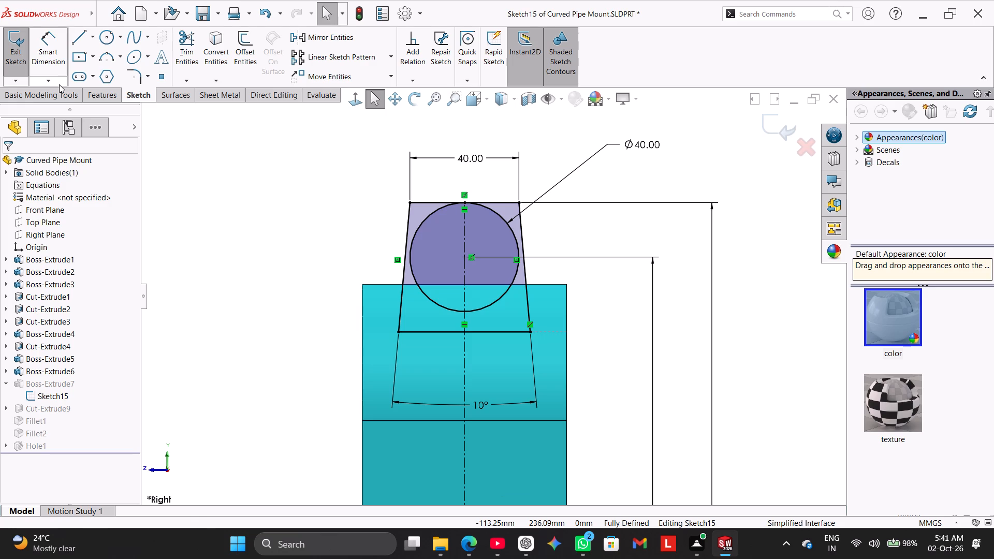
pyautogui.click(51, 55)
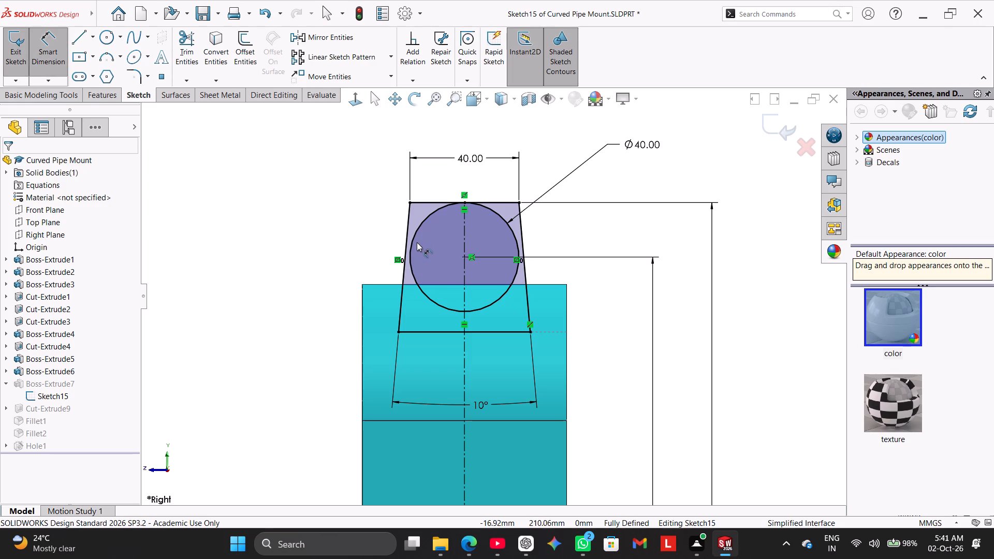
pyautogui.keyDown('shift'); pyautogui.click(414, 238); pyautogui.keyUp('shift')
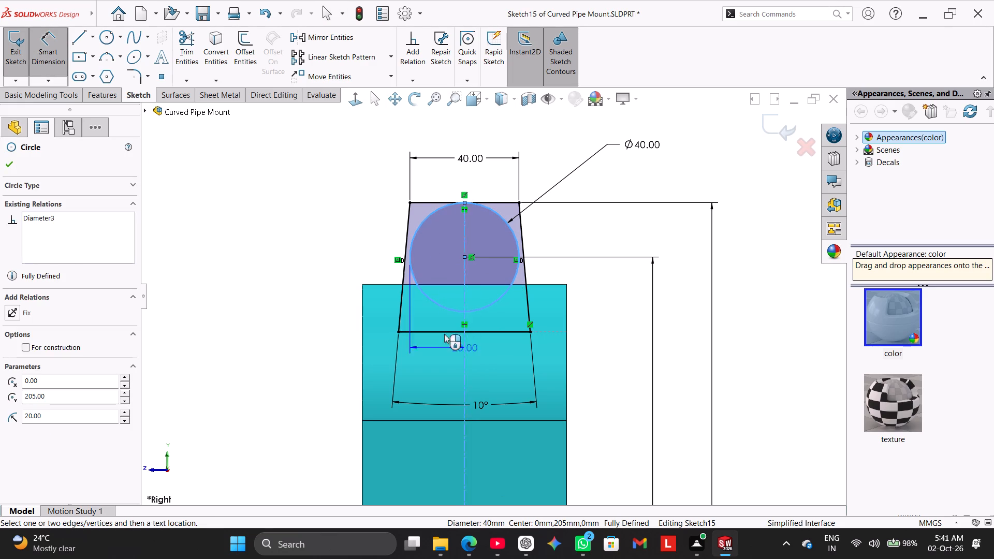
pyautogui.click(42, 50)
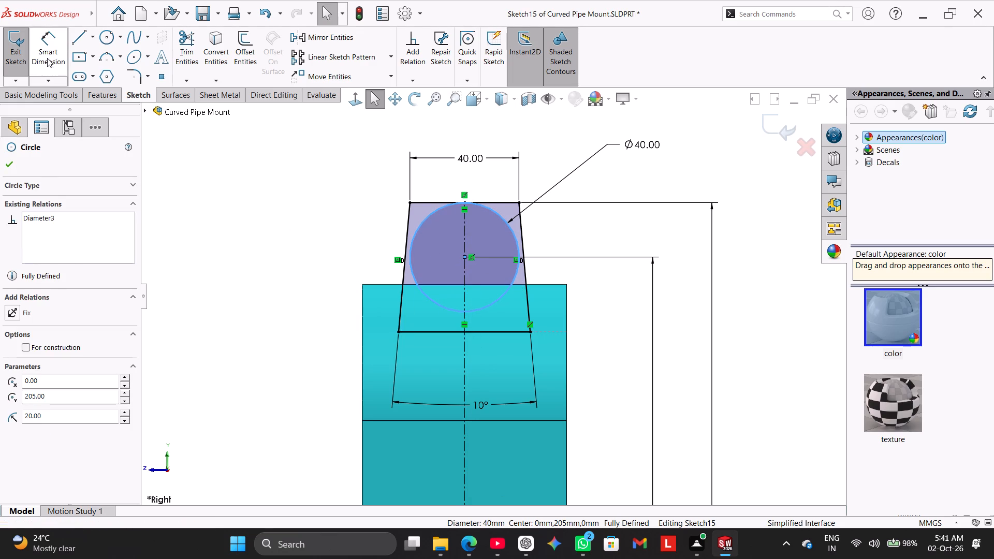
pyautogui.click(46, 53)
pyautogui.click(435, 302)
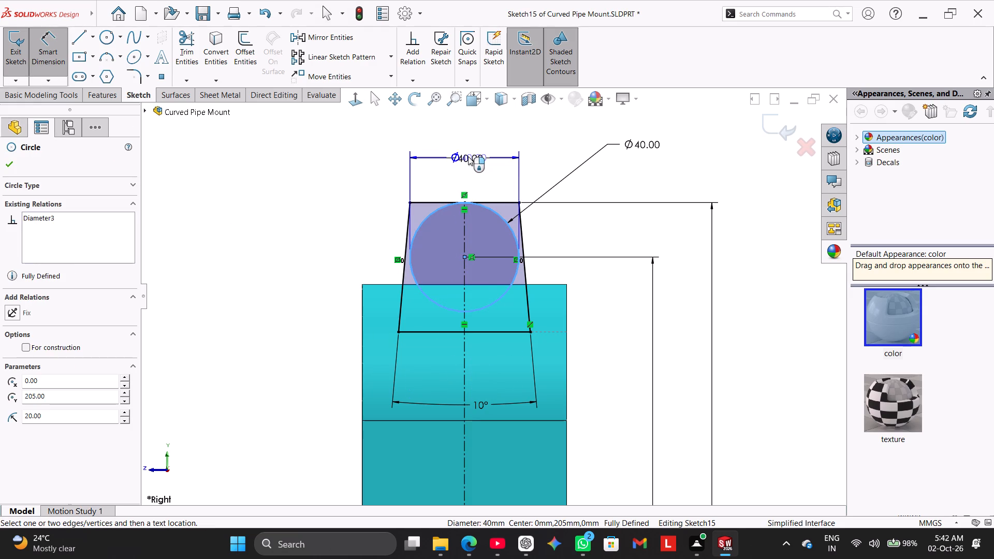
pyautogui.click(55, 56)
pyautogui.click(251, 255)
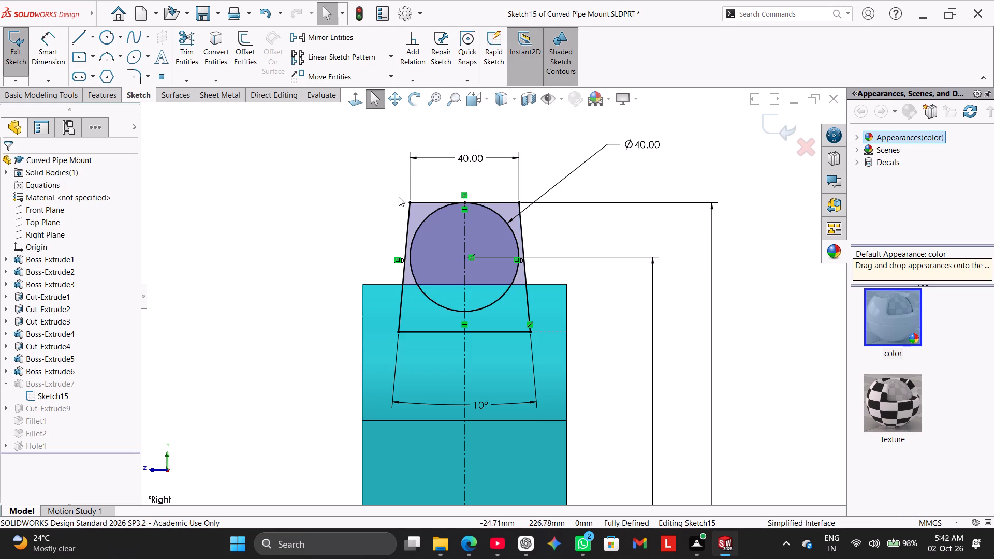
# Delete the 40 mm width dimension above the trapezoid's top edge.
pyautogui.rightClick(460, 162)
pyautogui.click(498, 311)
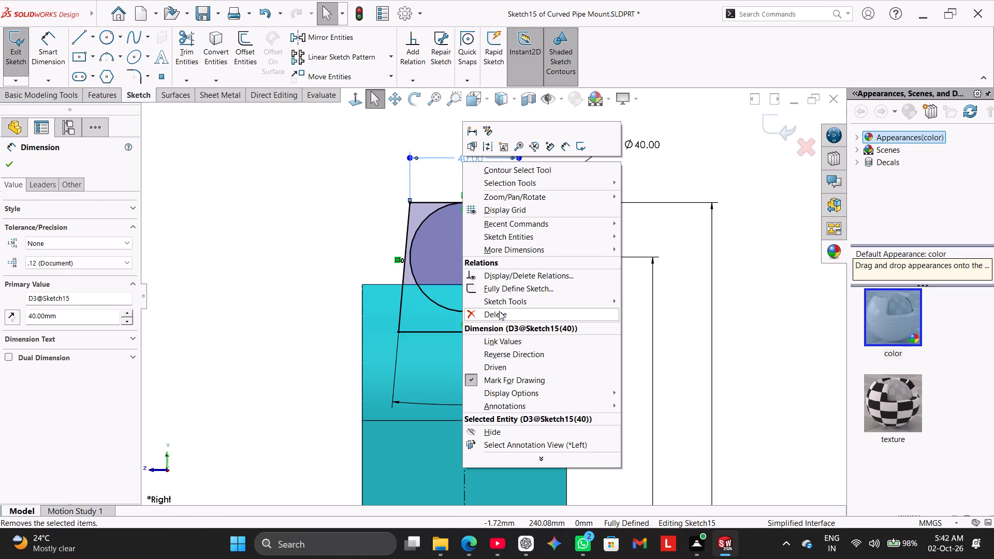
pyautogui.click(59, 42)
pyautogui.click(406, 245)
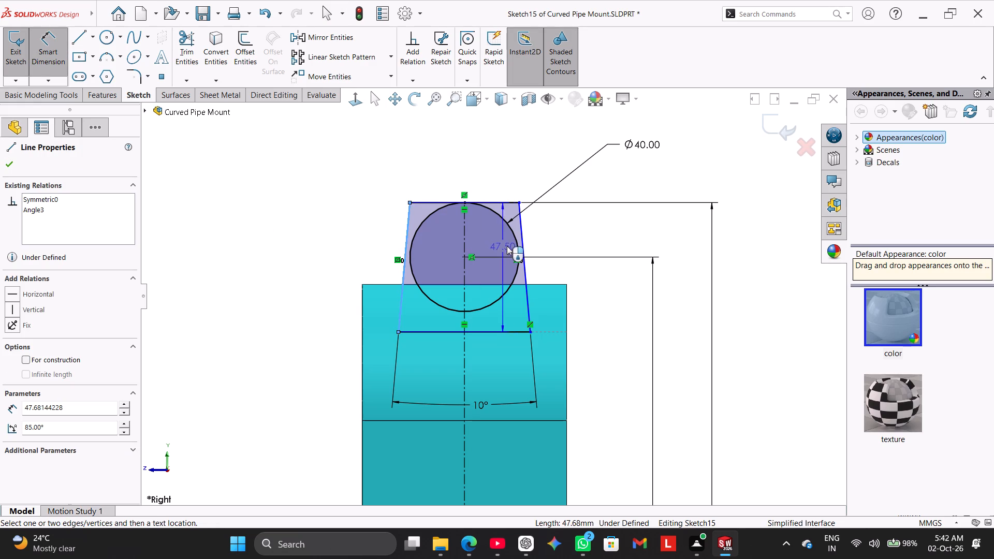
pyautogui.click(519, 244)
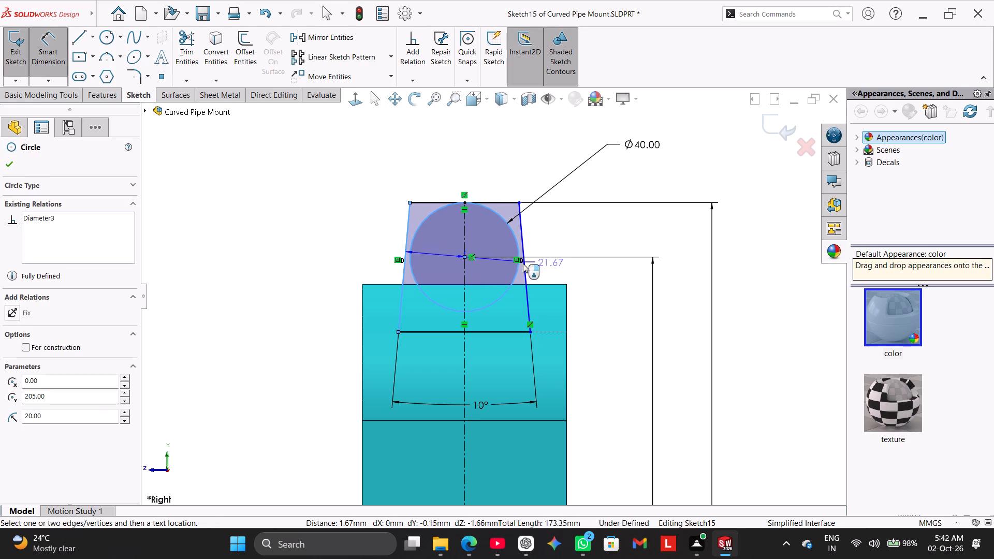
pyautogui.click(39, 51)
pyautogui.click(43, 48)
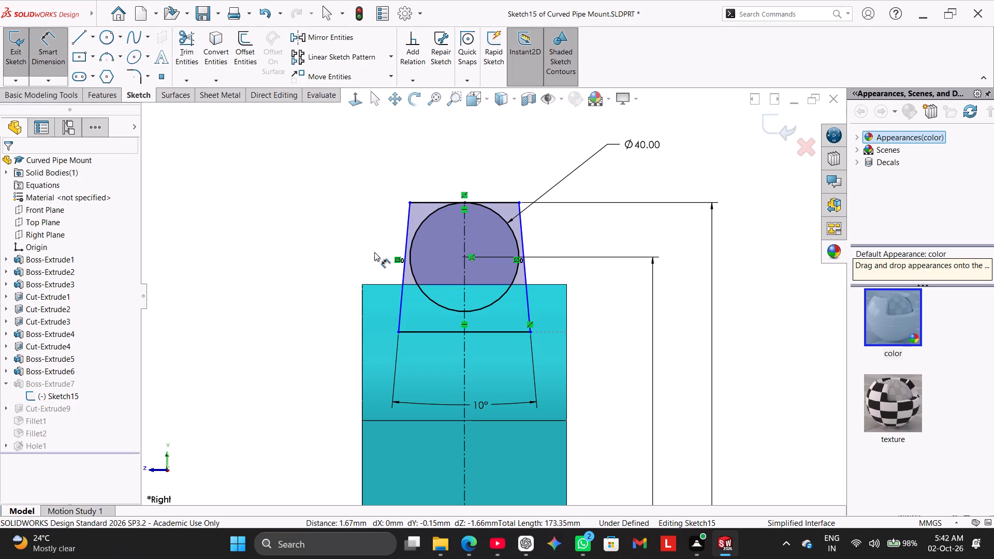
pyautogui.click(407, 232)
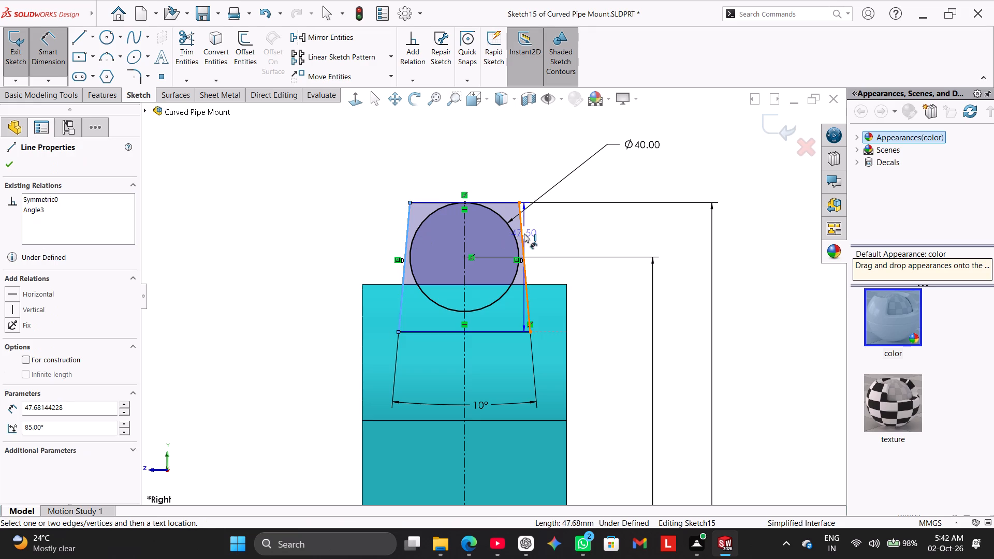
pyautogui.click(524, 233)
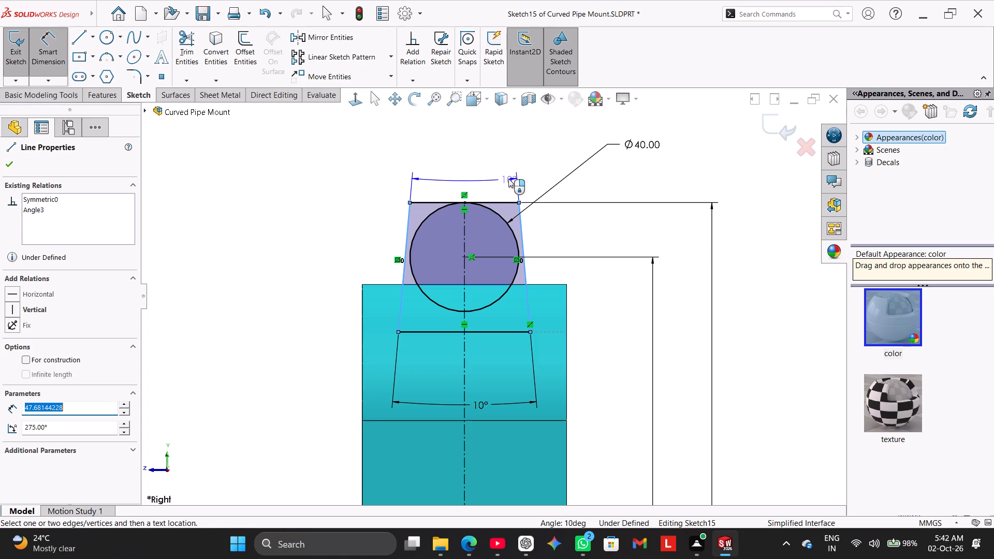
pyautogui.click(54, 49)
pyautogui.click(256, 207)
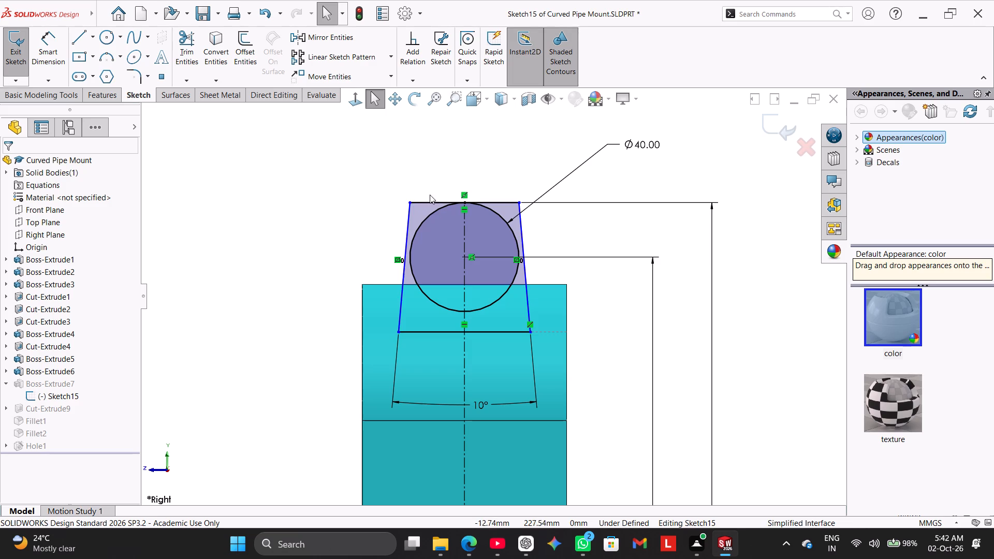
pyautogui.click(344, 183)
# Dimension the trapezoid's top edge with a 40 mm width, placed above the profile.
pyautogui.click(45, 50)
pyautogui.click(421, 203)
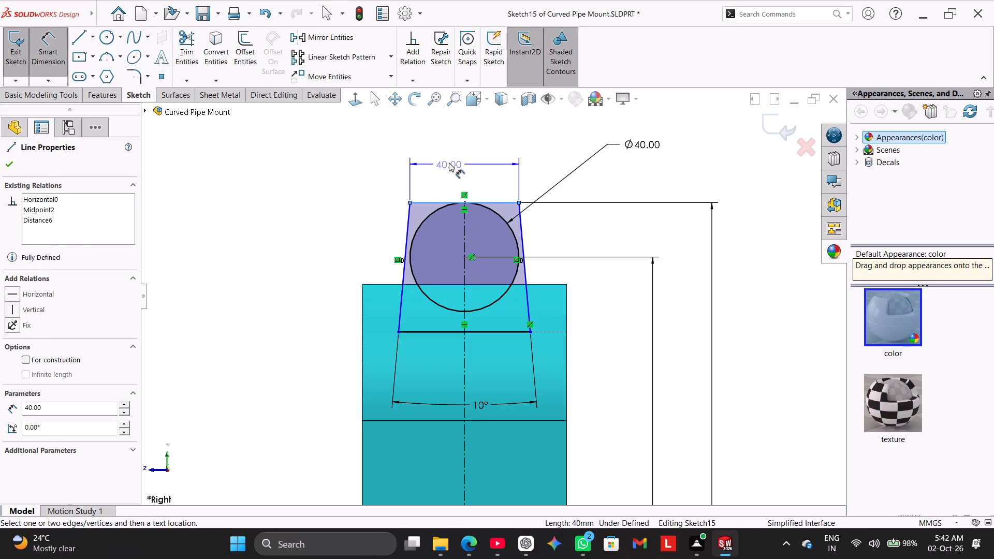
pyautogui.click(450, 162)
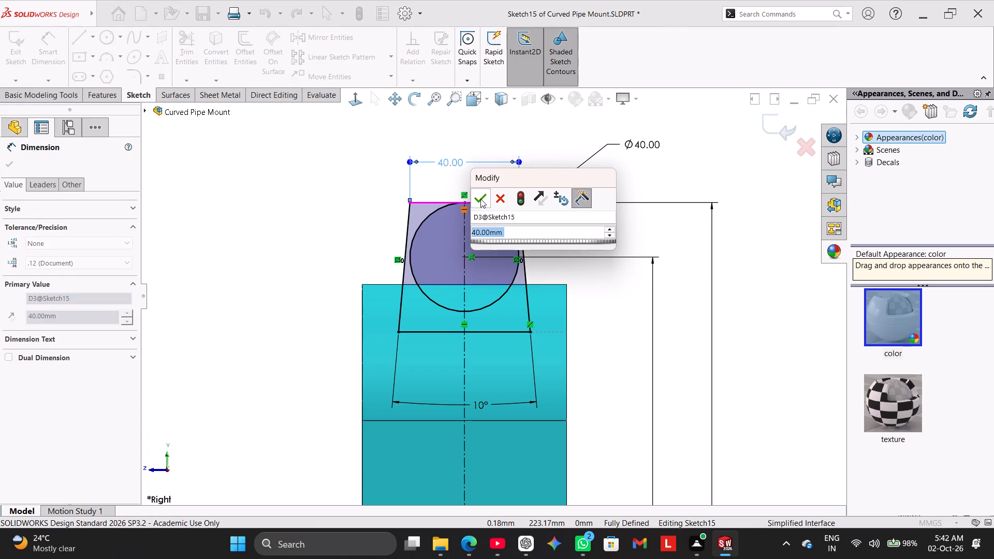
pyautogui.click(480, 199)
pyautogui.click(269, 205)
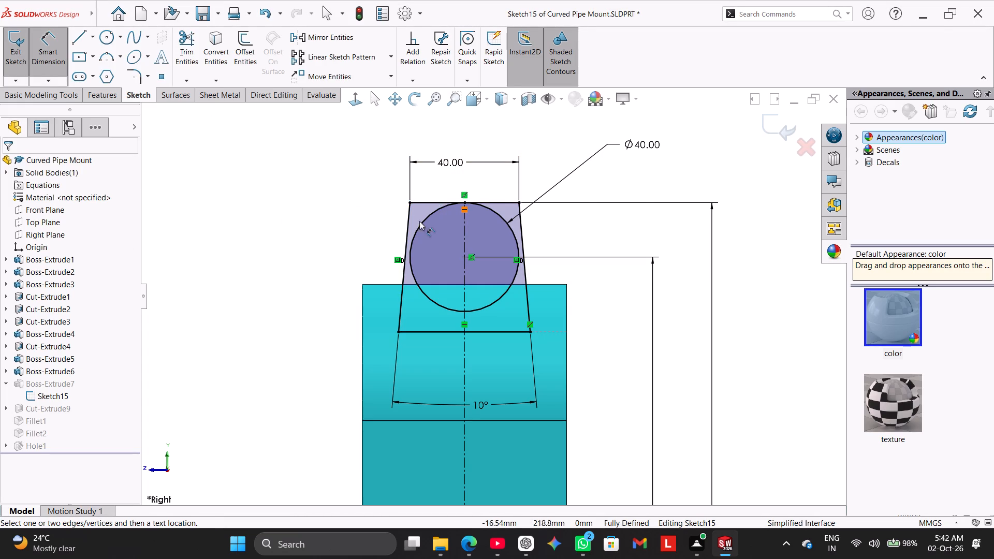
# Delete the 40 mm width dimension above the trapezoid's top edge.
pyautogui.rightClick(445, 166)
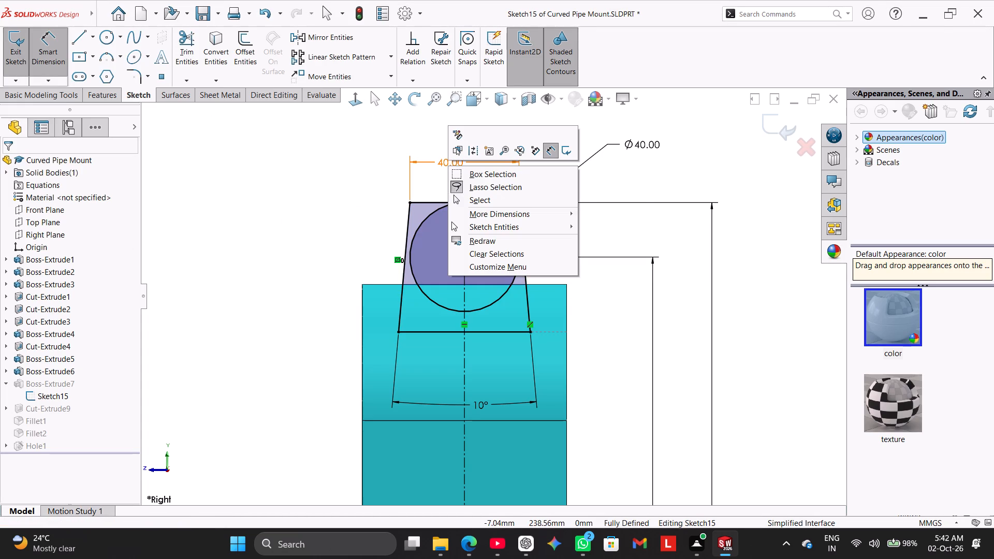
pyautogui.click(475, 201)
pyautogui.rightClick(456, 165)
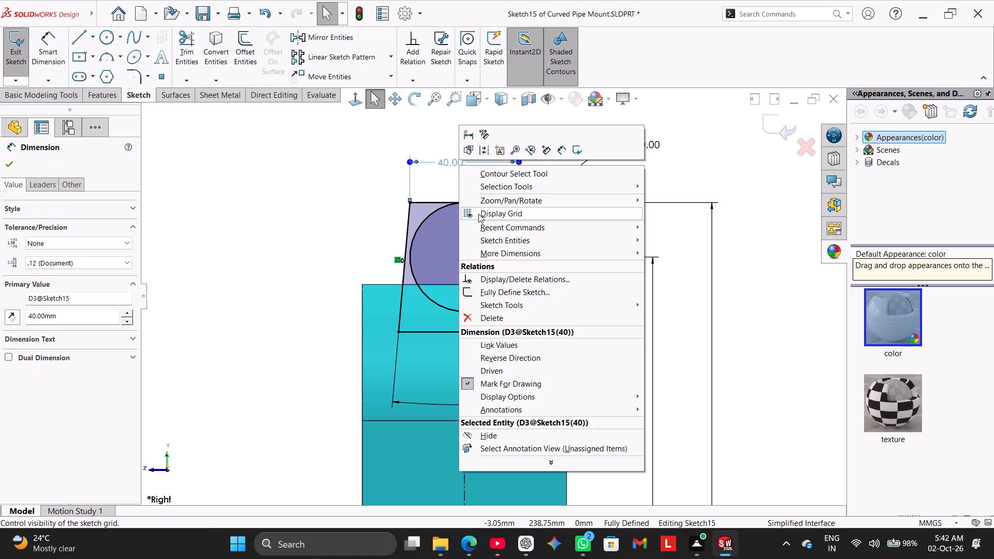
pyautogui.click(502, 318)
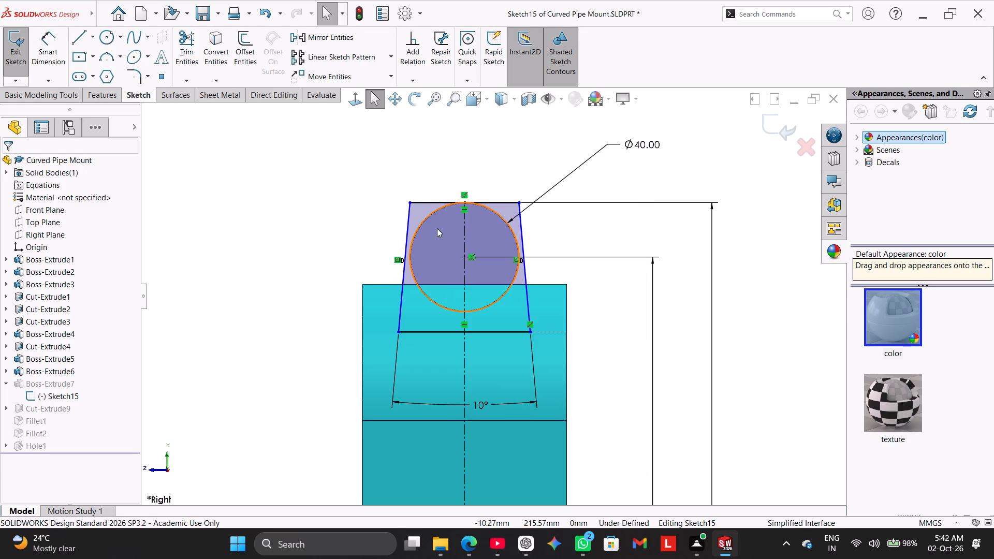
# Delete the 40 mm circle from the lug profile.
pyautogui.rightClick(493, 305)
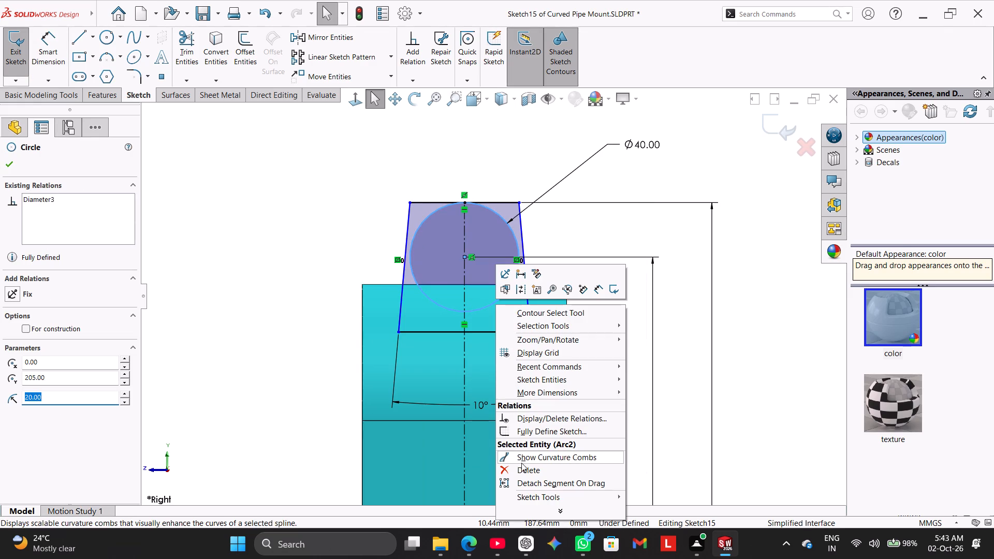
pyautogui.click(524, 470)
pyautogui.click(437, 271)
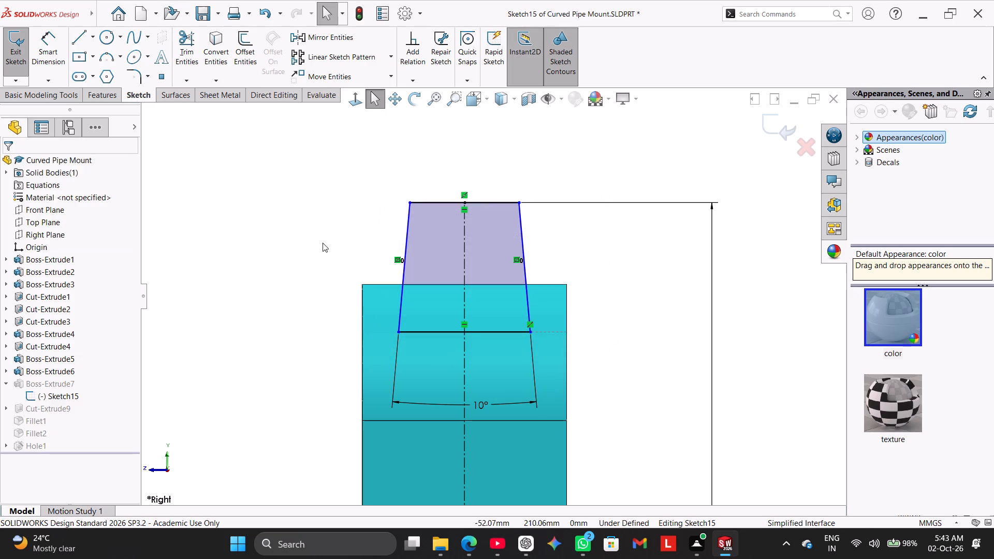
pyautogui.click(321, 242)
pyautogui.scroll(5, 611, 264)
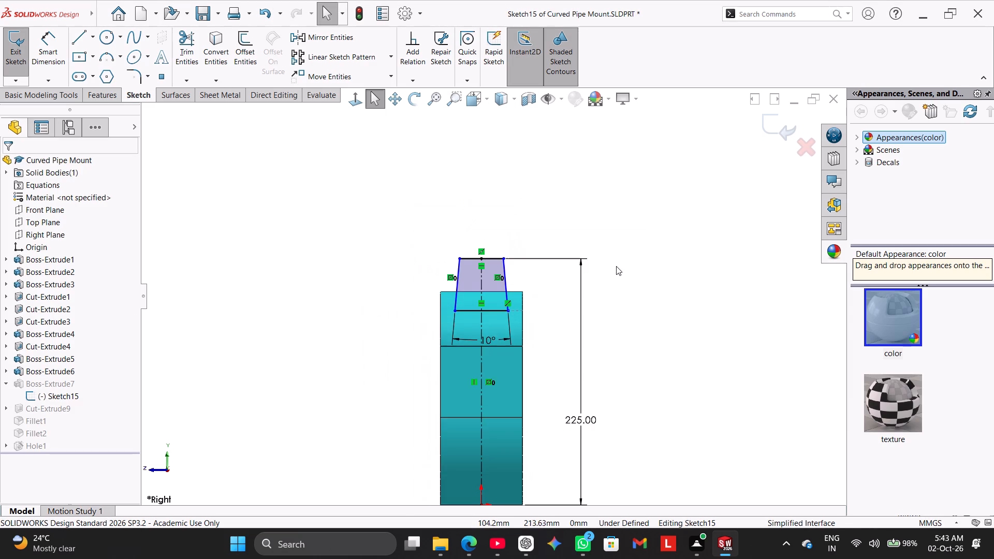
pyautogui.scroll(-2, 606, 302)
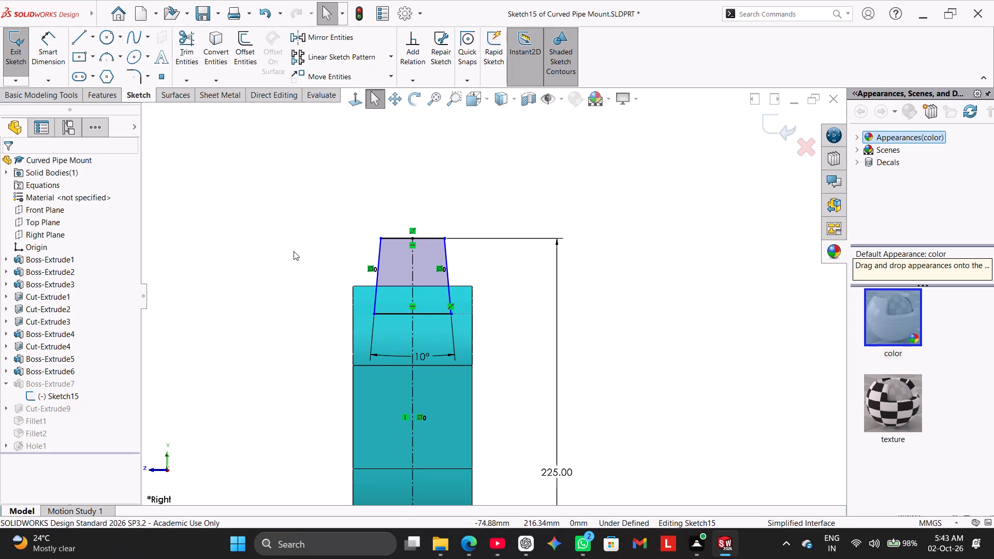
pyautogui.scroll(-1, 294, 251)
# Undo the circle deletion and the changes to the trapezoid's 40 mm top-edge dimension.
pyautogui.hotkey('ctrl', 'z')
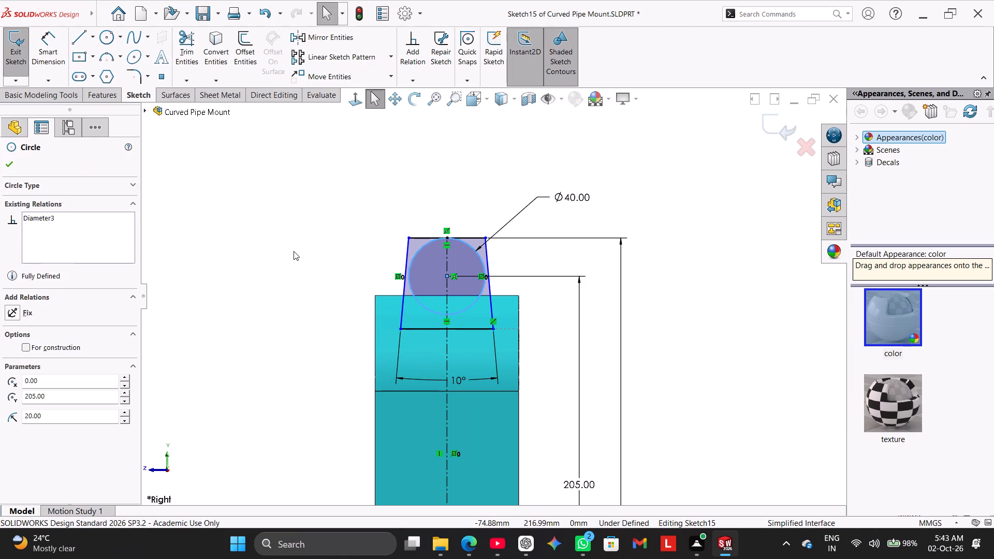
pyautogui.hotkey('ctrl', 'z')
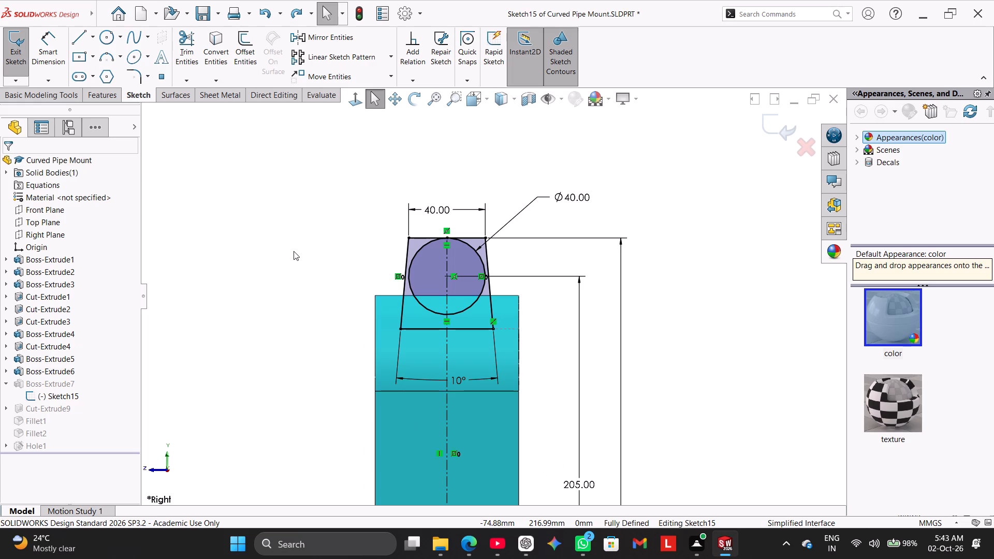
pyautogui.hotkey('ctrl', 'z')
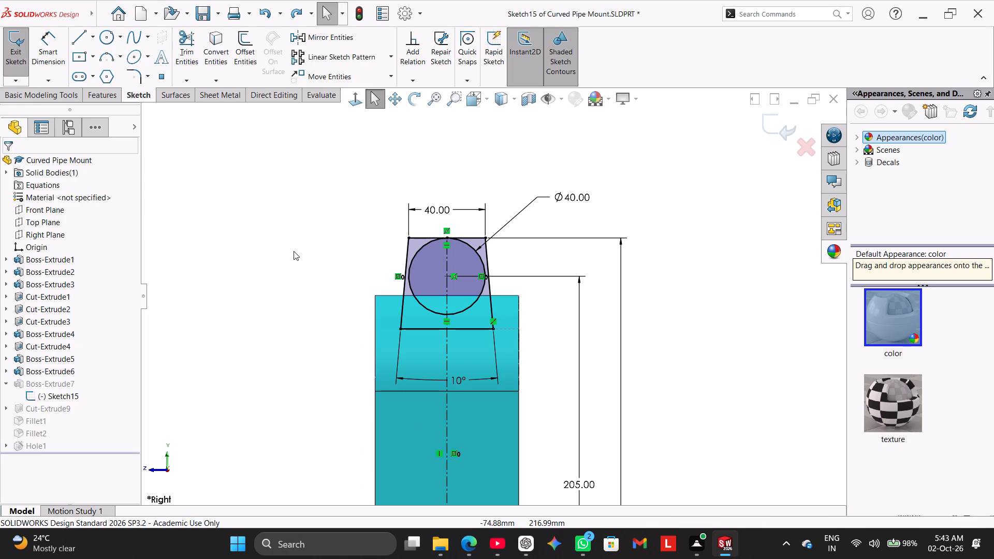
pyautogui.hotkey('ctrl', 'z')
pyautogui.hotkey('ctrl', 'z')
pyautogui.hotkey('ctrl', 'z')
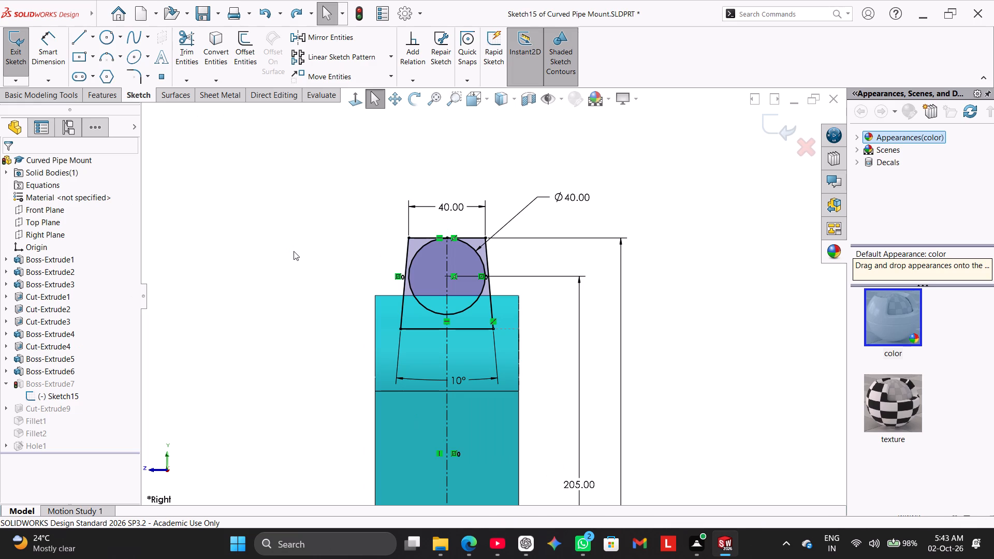
# Undo the circle's diameter and centre-height dimensions and the circle itself, back to the plain trapezoidal lug profile.
pyautogui.hotkey('ctrl', 'z')
pyautogui.hotkey('ctrl', 'z')
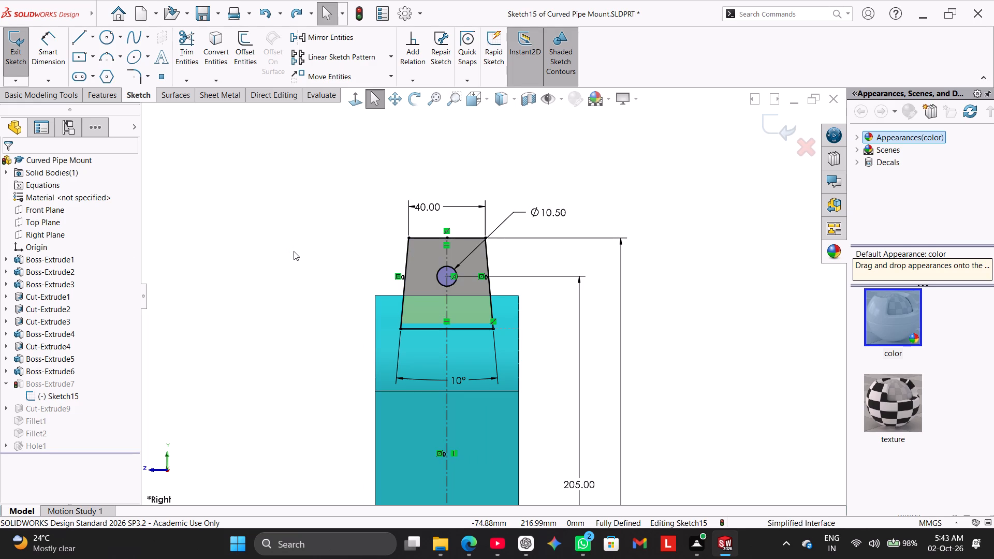
pyautogui.hotkey('ctrl', 'z')
pyautogui.hotkey('ctrl', 'z')
pyautogui.hotkey('ctrl', 'z')
pyautogui.hotkey('ctrl', 'z')
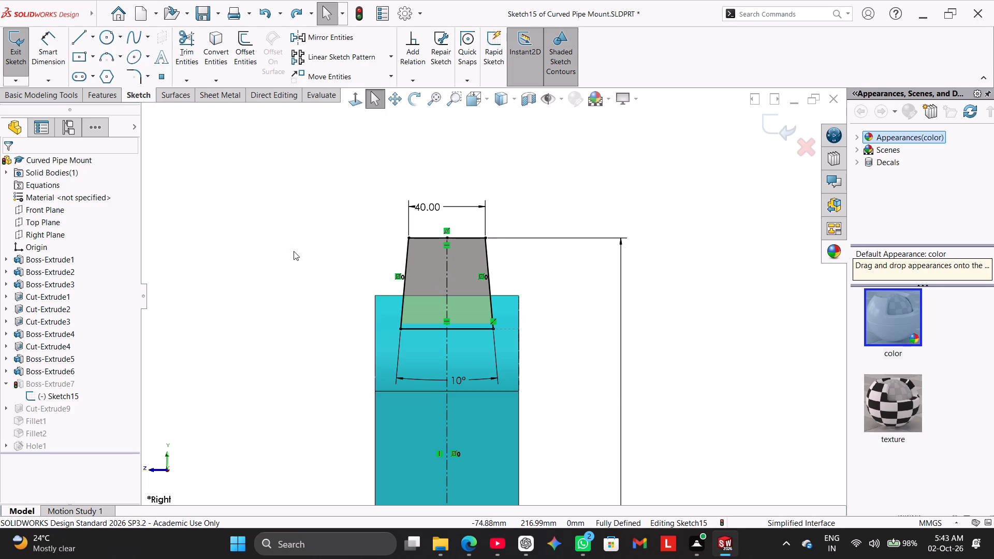
pyautogui.scroll(2, 317, 263)
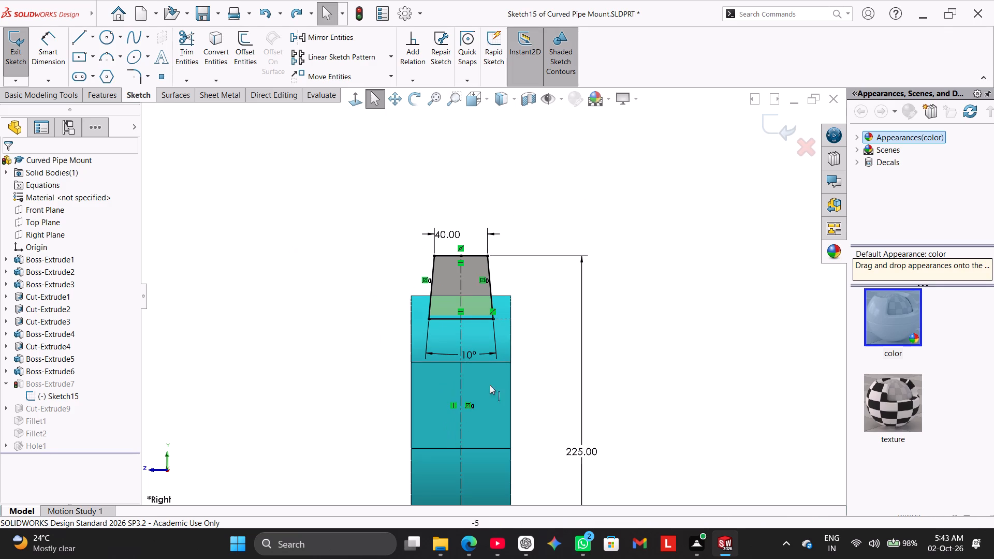
# Set the height of the trapezoid's top edge above the origin to 205 mm and exit Sketch15.
pyautogui.doubleClick(594, 451)
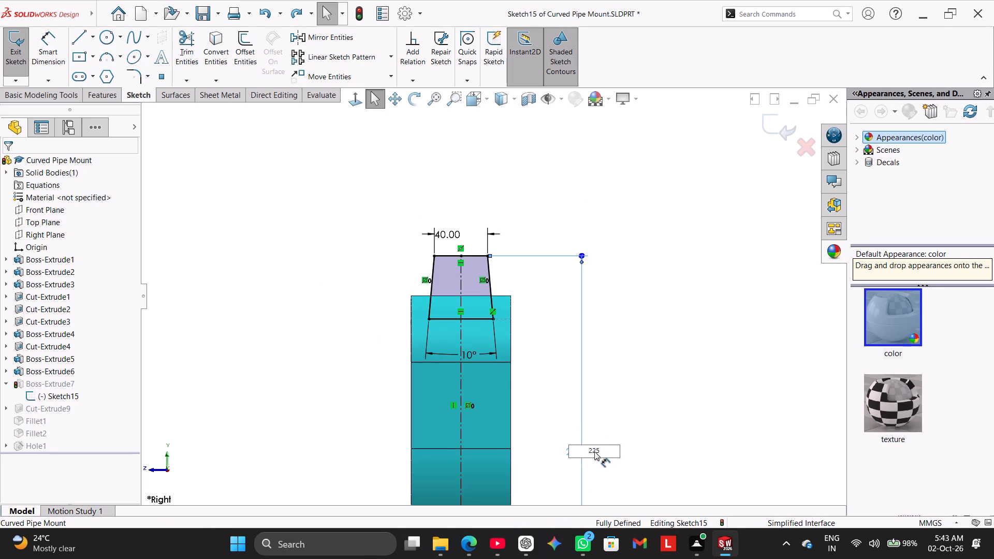
pyautogui.click(594, 451)
pyautogui.write('205')
pyautogui.press('Return')
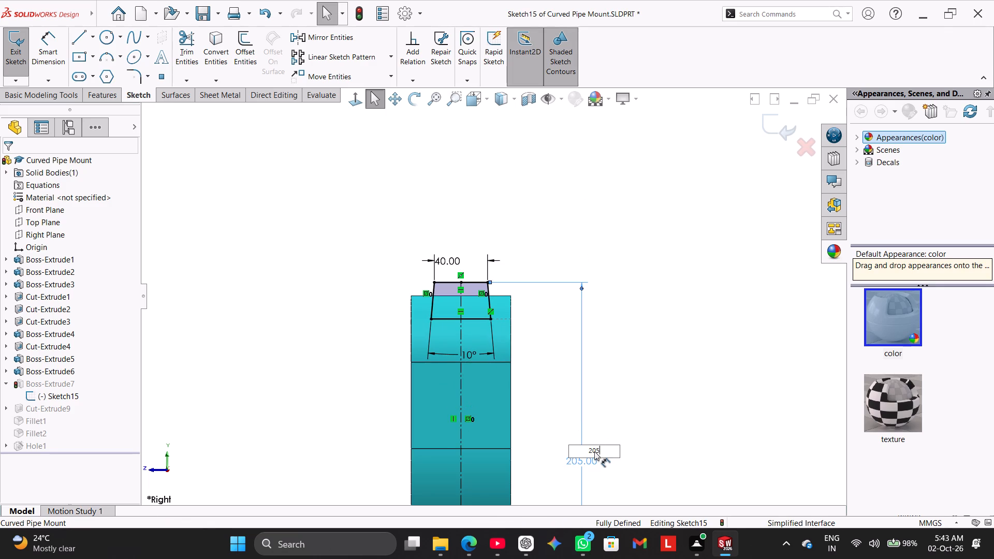
pyautogui.rightClick(297, 286)
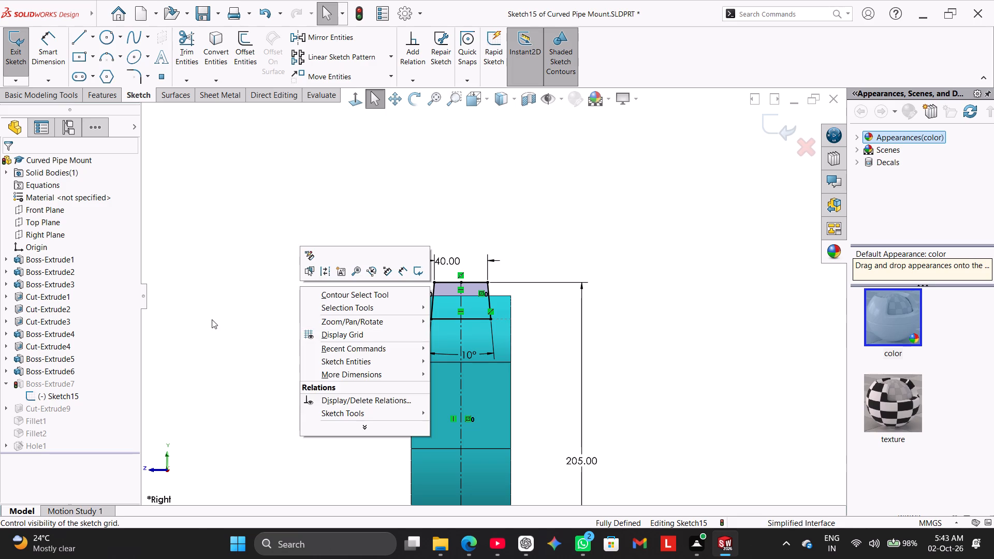
pyautogui.click(212, 319)
pyautogui.click(317, 285)
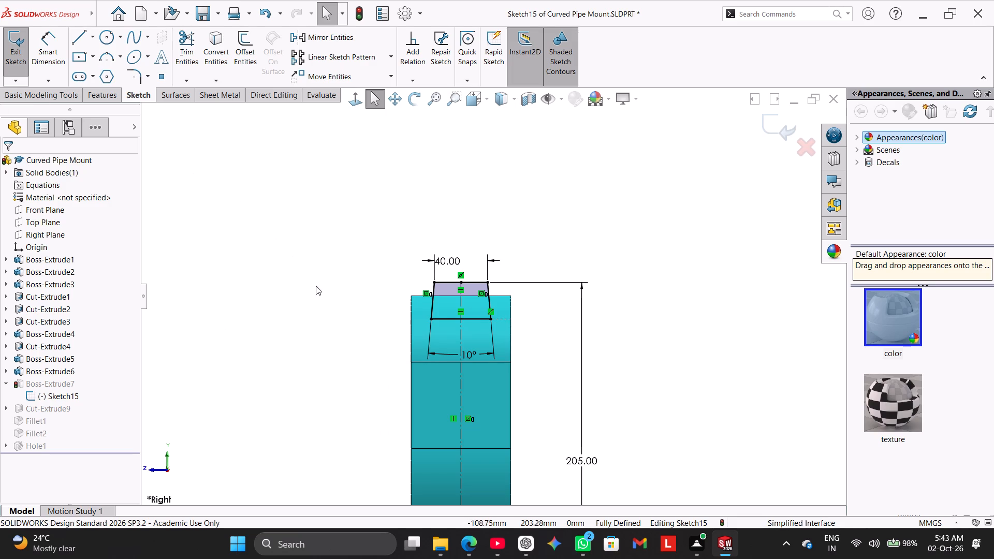
pyautogui.scroll(2, 327, 350)
pyautogui.scroll(-2, 329, 350)
pyautogui.scroll(-1, 585, 244)
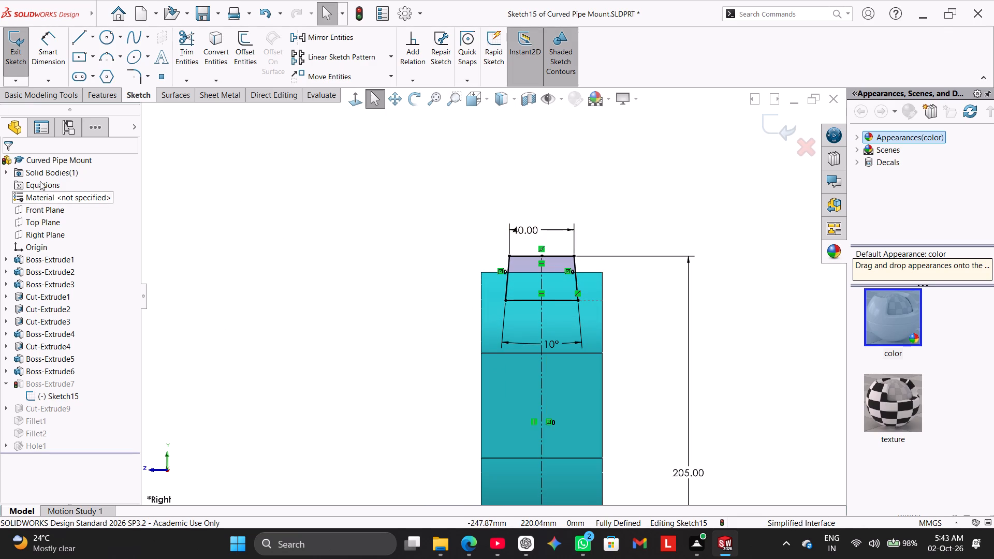
pyautogui.click(22, 65)
pyautogui.click(375, 149)
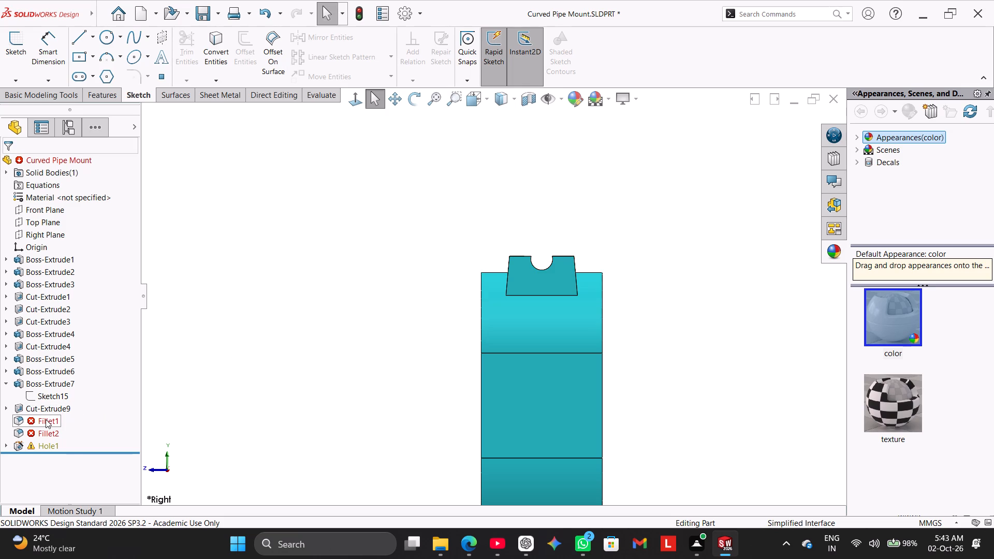
# Delete the Fillet1 and Fillet2 features, including the dependent Hole1 feature.
pyautogui.rightClick(46, 419)
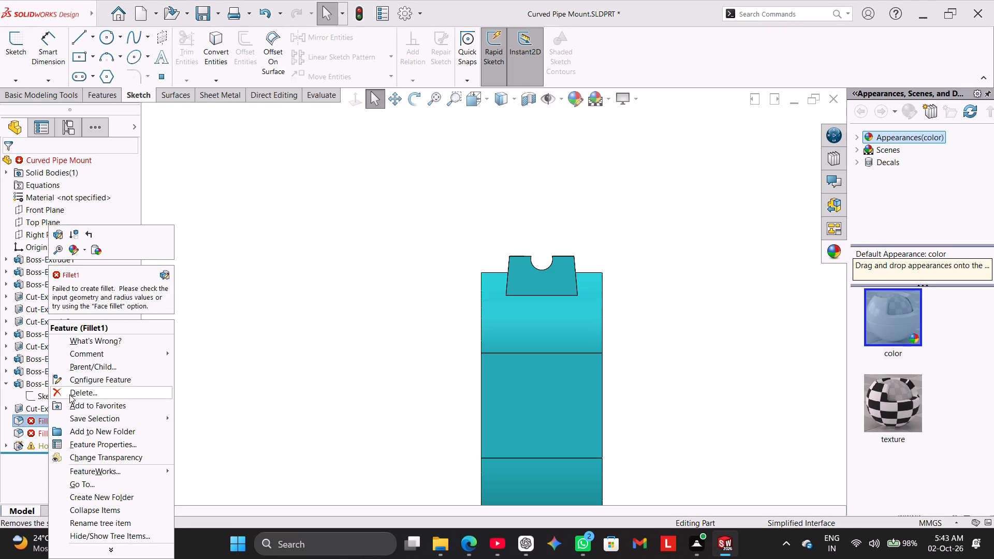
pyautogui.click(69, 394)
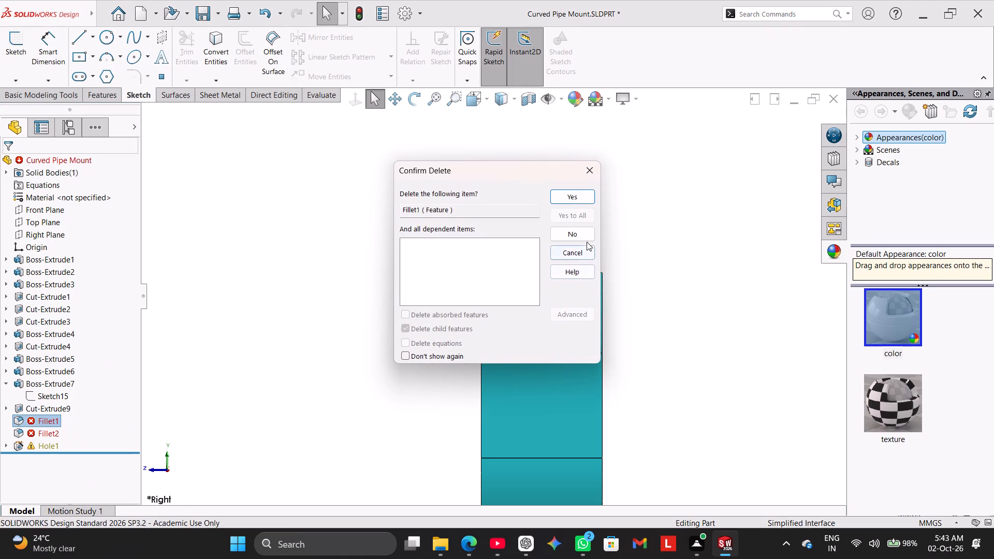
pyautogui.click(581, 198)
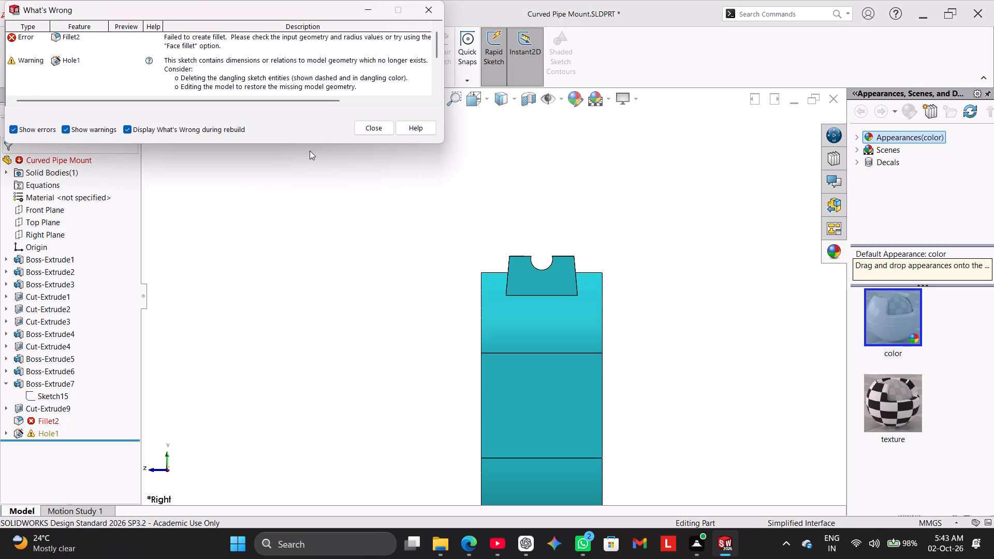
pyautogui.click(377, 131)
pyautogui.rightClick(39, 417)
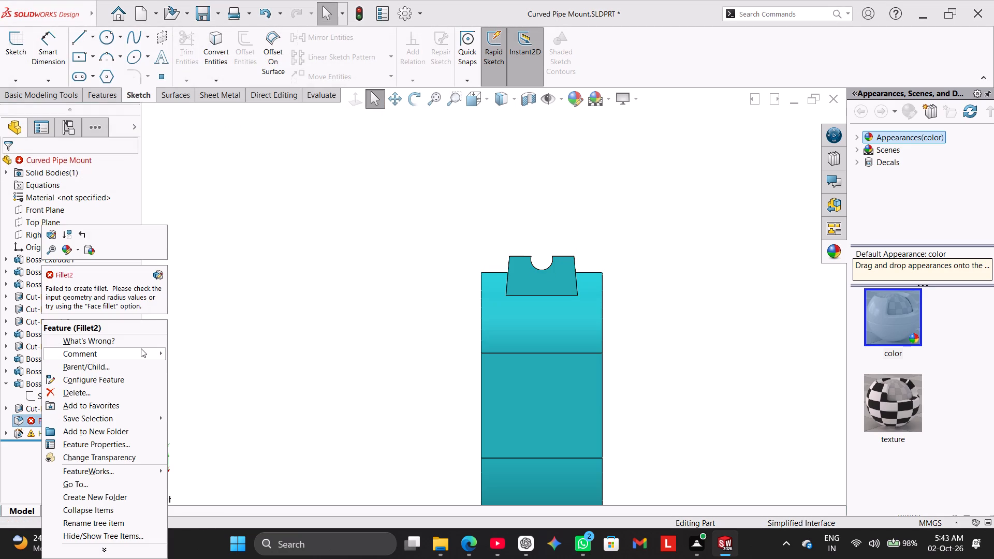
pyautogui.click(92, 391)
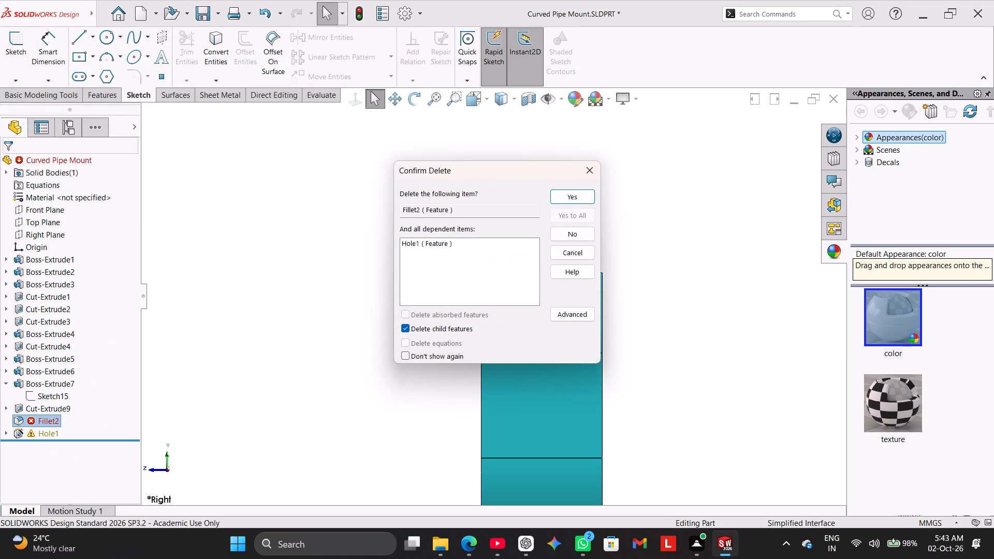
pyautogui.click(579, 197)
pyautogui.click(360, 297)
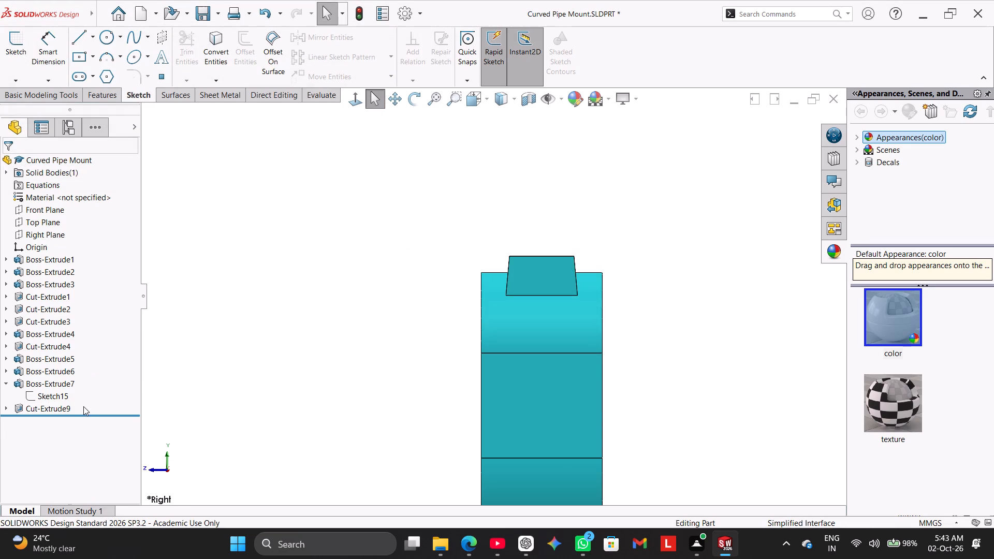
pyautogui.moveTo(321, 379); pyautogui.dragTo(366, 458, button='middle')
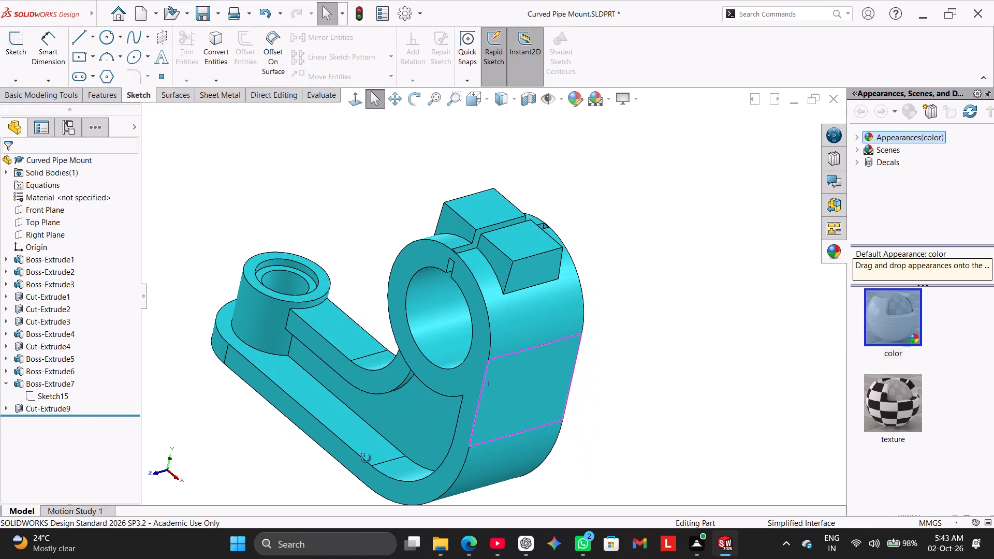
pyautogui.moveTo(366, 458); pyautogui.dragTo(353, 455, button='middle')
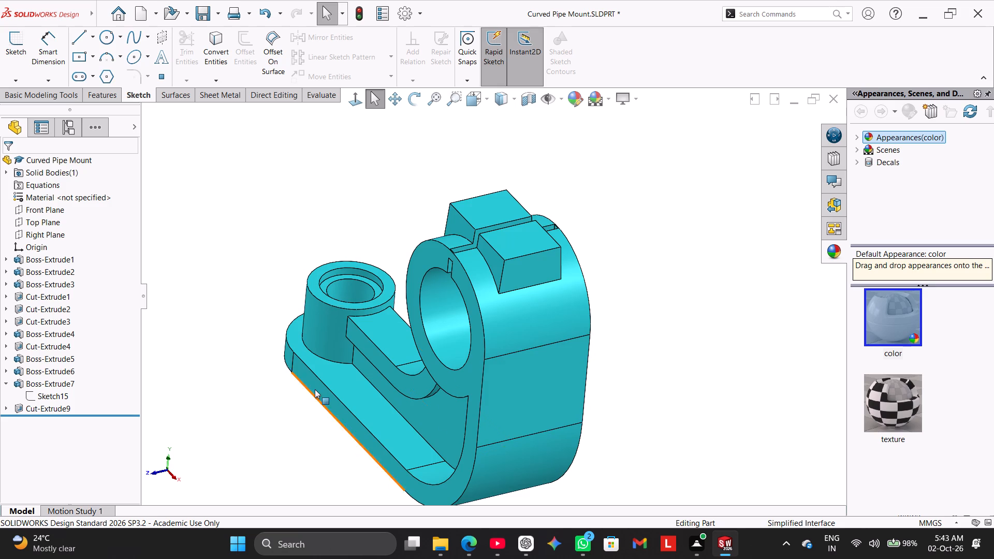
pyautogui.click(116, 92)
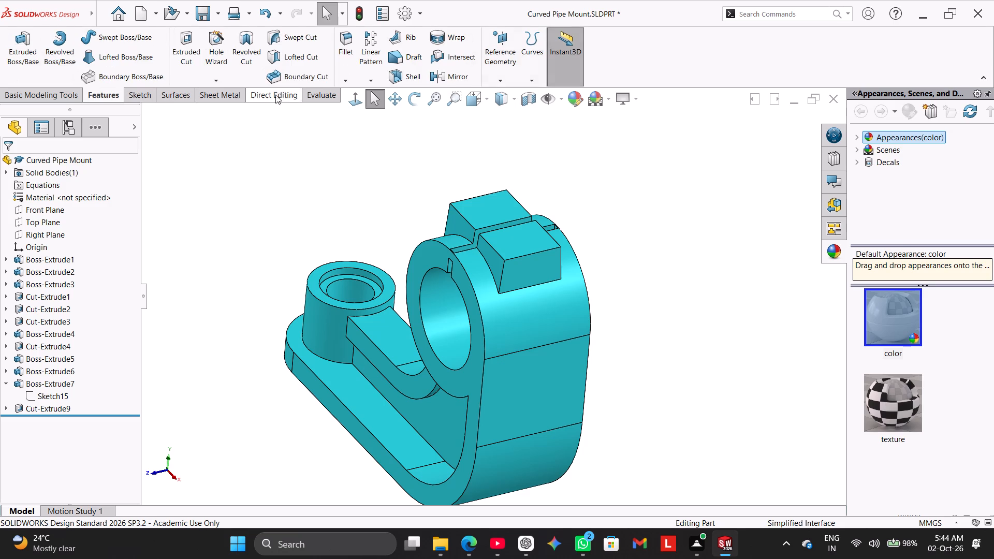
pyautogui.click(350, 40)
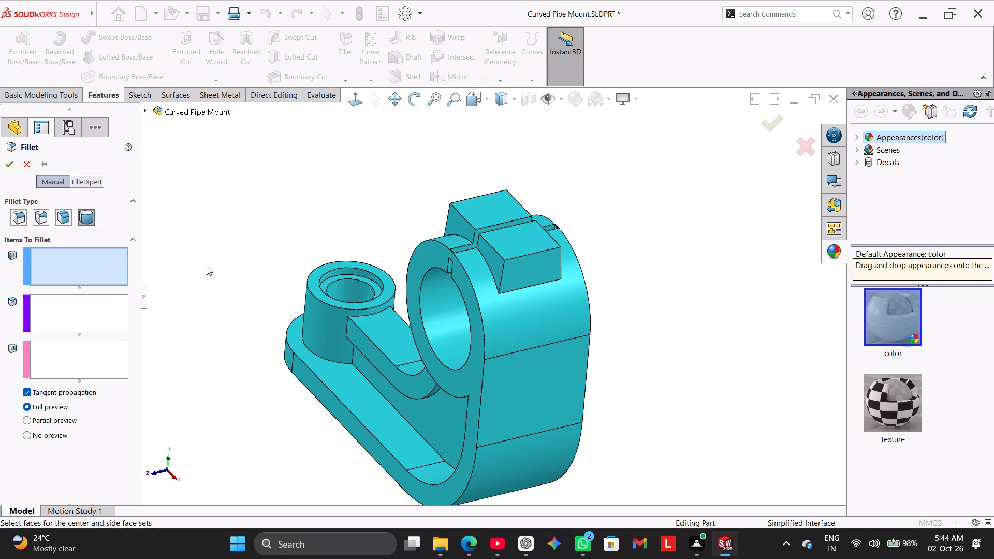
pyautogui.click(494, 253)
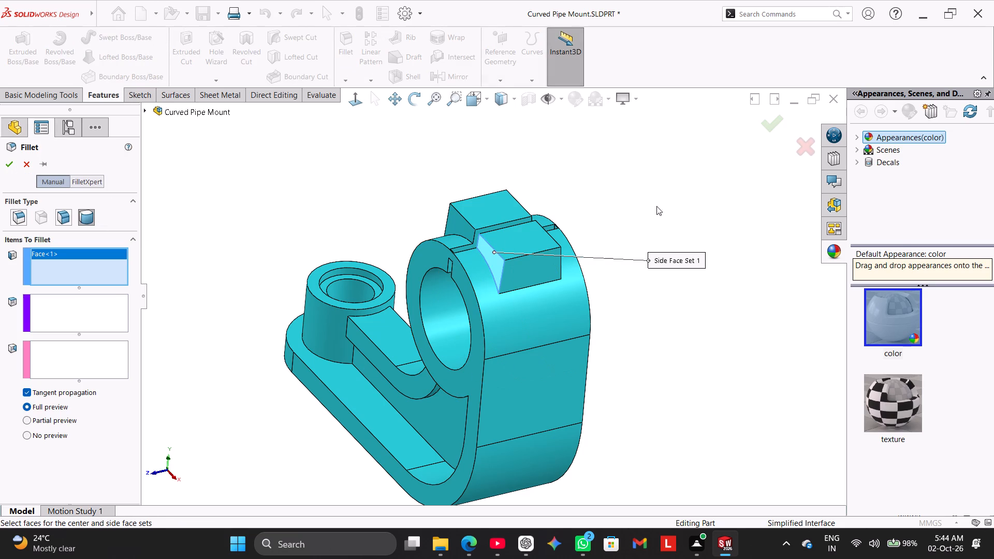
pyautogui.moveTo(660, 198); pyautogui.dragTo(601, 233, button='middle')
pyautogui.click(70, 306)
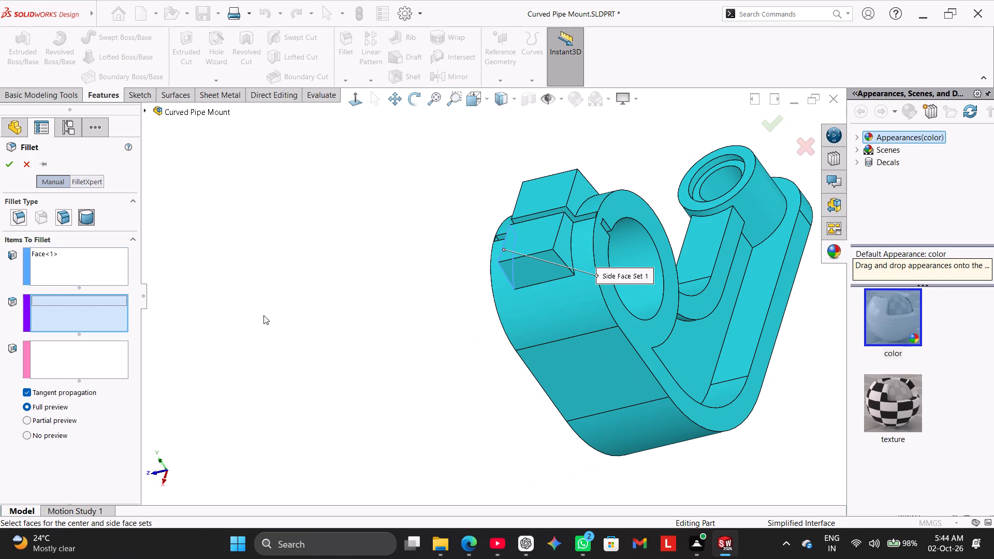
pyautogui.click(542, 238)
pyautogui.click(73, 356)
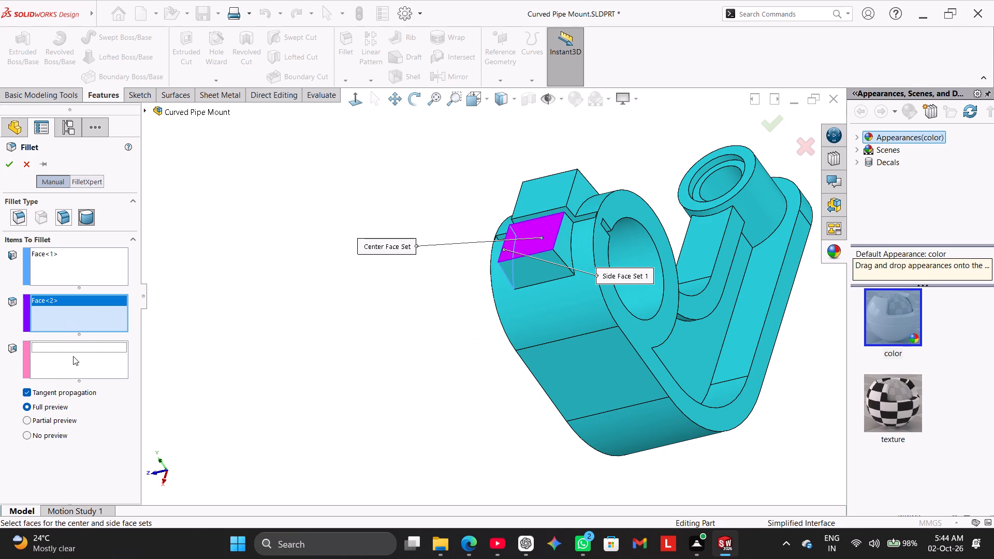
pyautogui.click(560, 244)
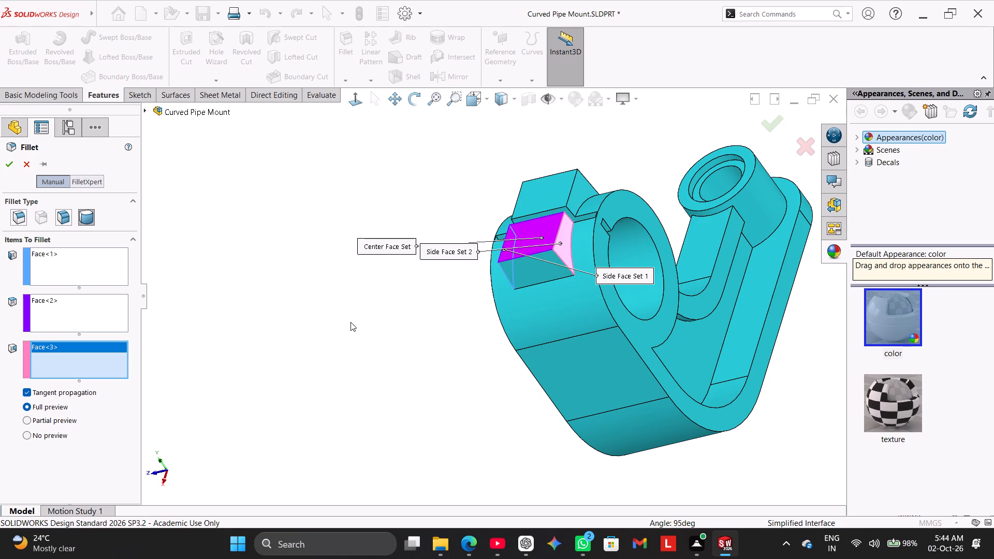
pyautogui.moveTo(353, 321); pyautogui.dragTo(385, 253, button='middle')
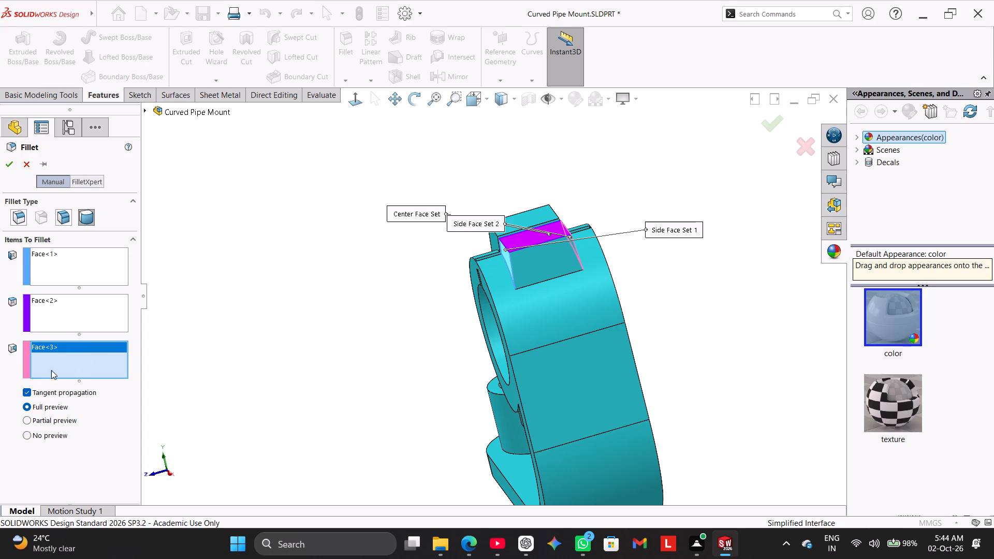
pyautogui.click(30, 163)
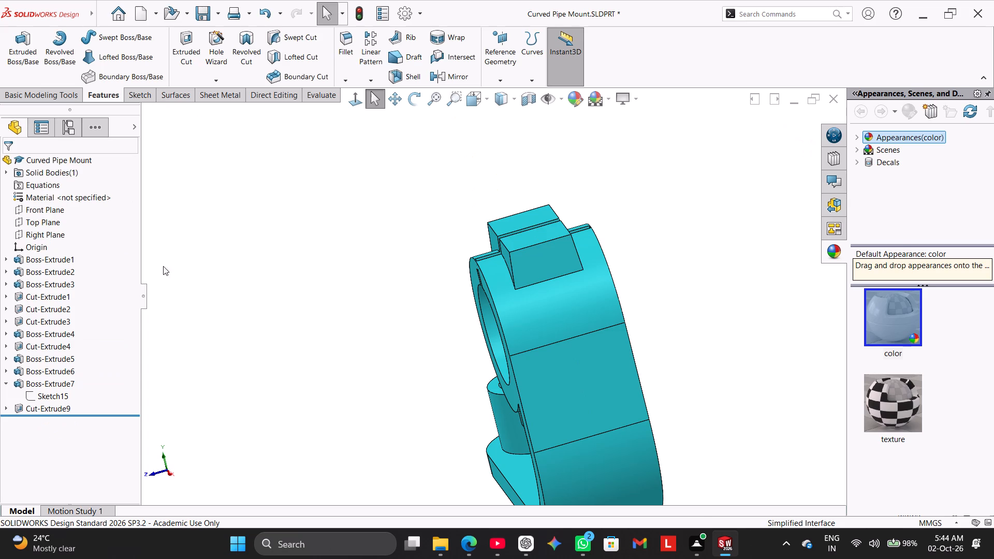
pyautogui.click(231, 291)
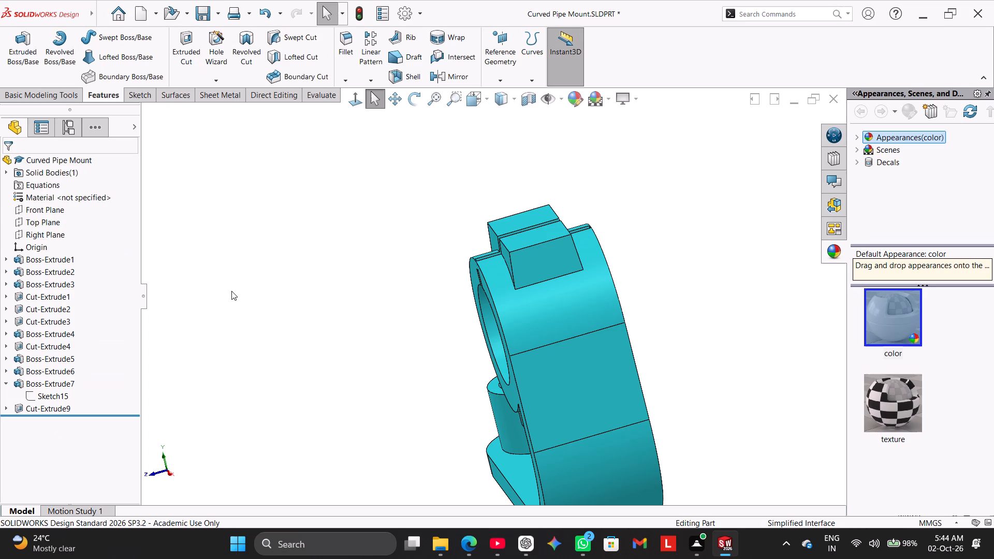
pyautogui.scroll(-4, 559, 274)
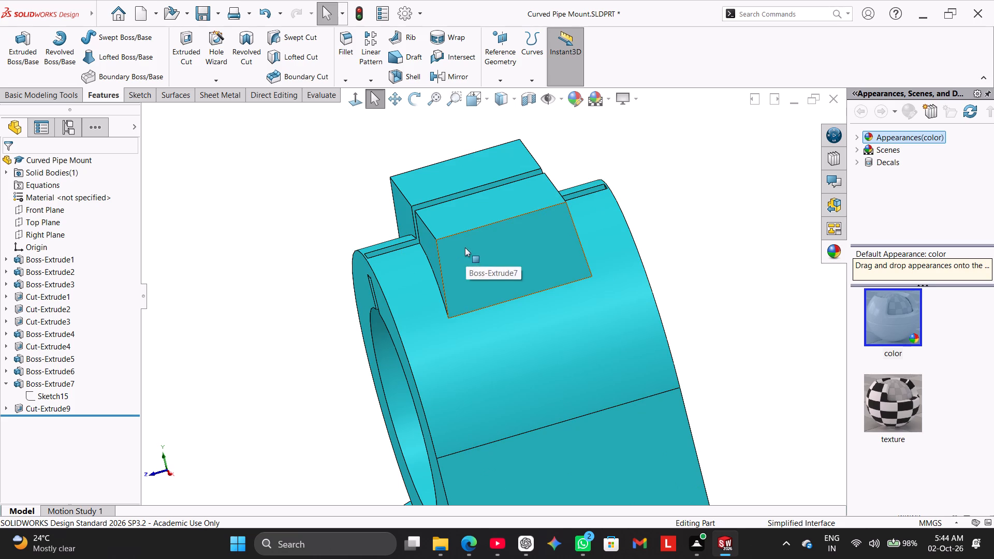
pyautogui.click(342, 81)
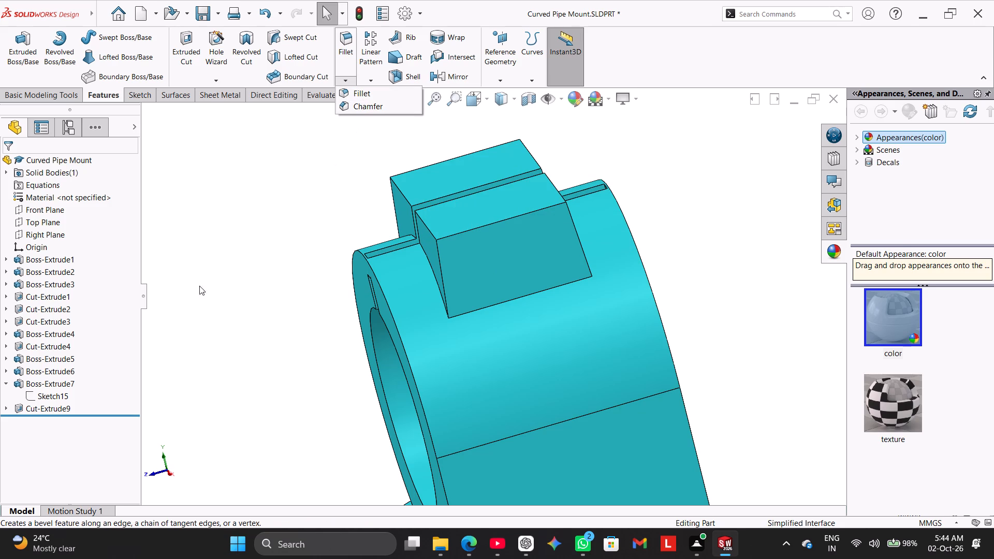
# Reopen Sketch15 under Boss-Extrude7 for editing.
pyautogui.click(5, 381)
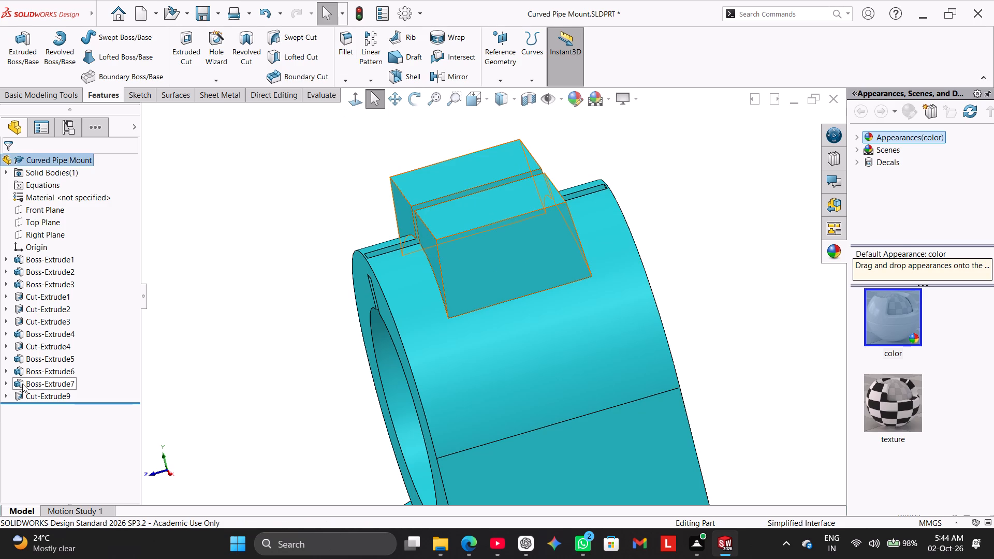
pyautogui.click(10, 384)
pyautogui.rightClick(35, 393)
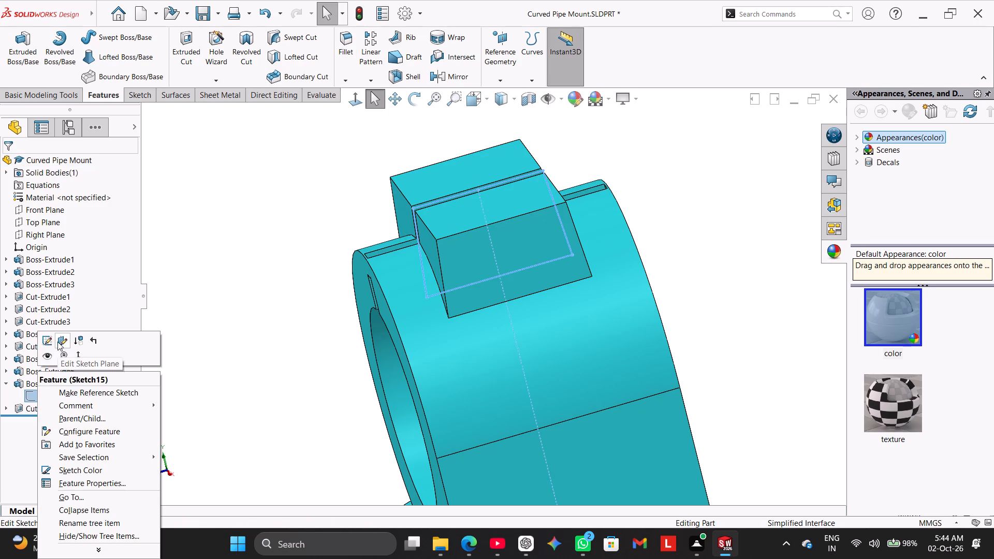
pyautogui.click(48, 338)
pyautogui.click(226, 318)
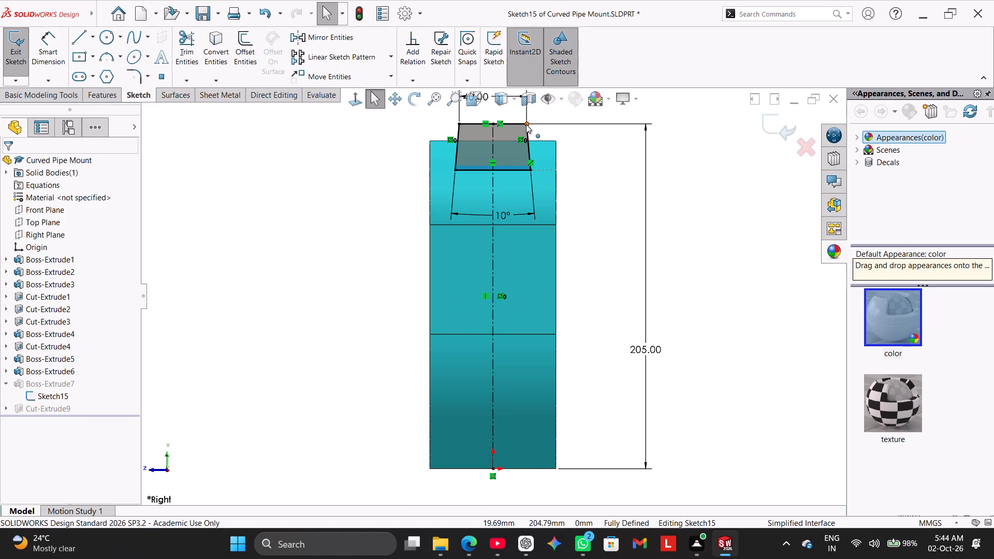
# Draw a 20 mm radius centerpoint arc centred on the trapezoid's top-edge midpoint, from its right corner over to just above its left corner.
pyautogui.scroll(-3, 526, 124)
pyautogui.scroll(3, 528, 133)
pyautogui.scroll(-2, 528, 133)
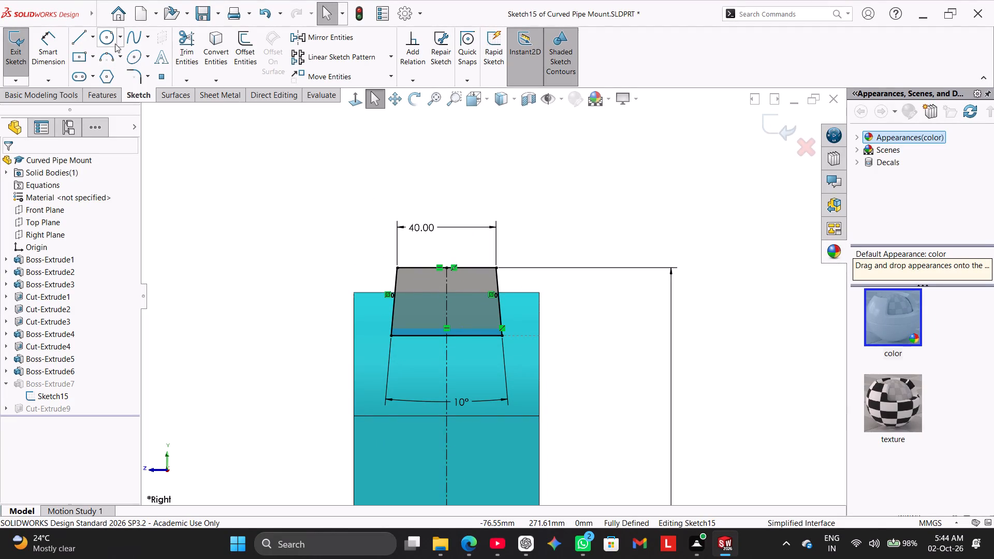
pyautogui.click(109, 54)
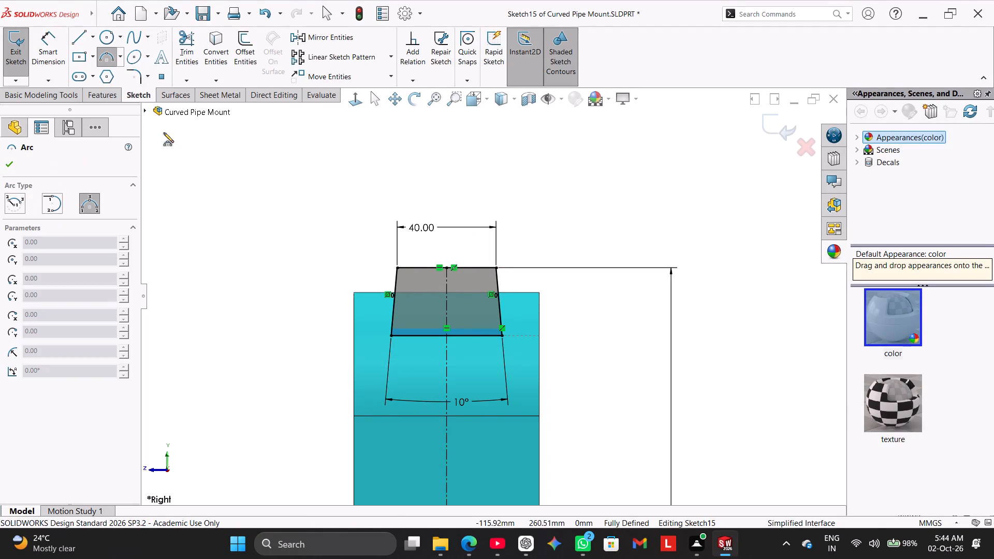
pyautogui.click(119, 60)
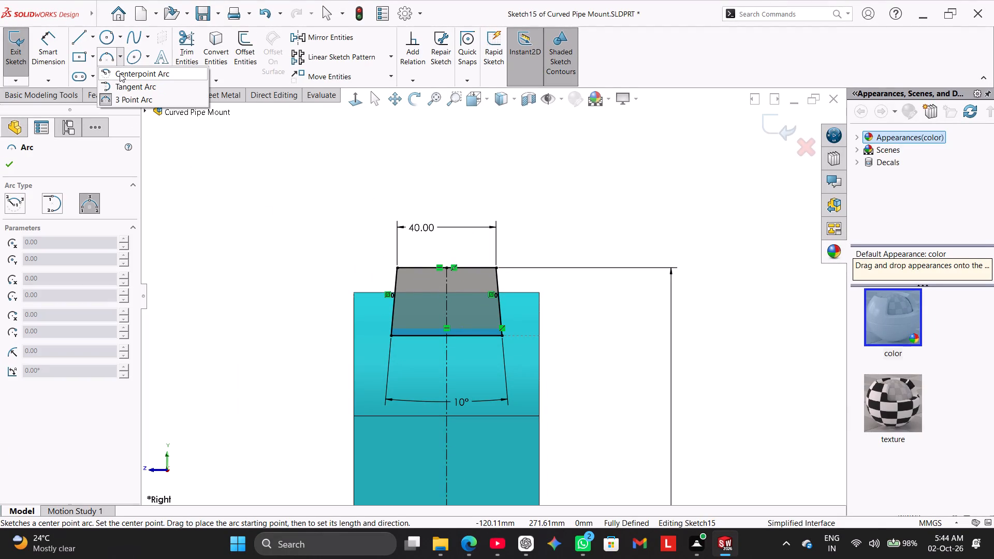
pyautogui.click(120, 73)
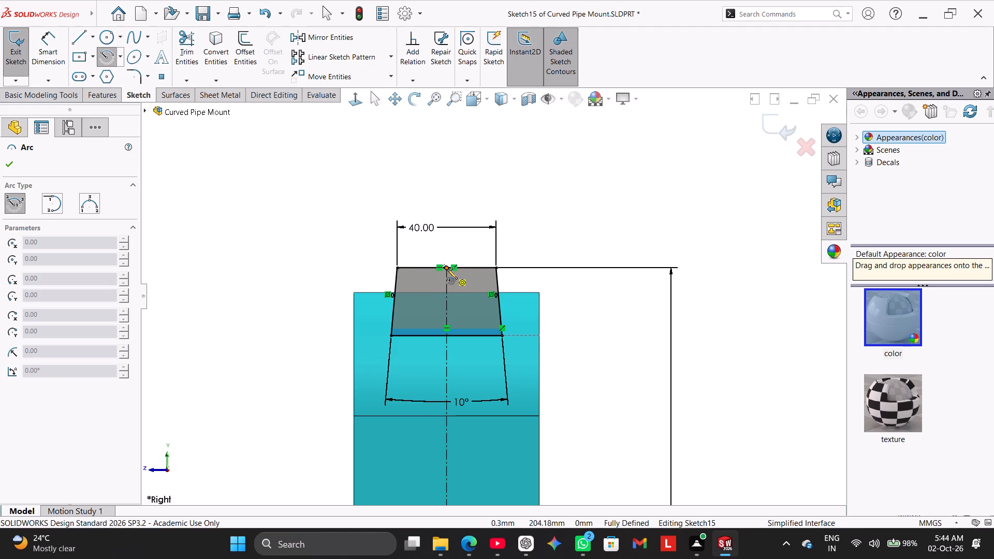
pyautogui.click(447, 268)
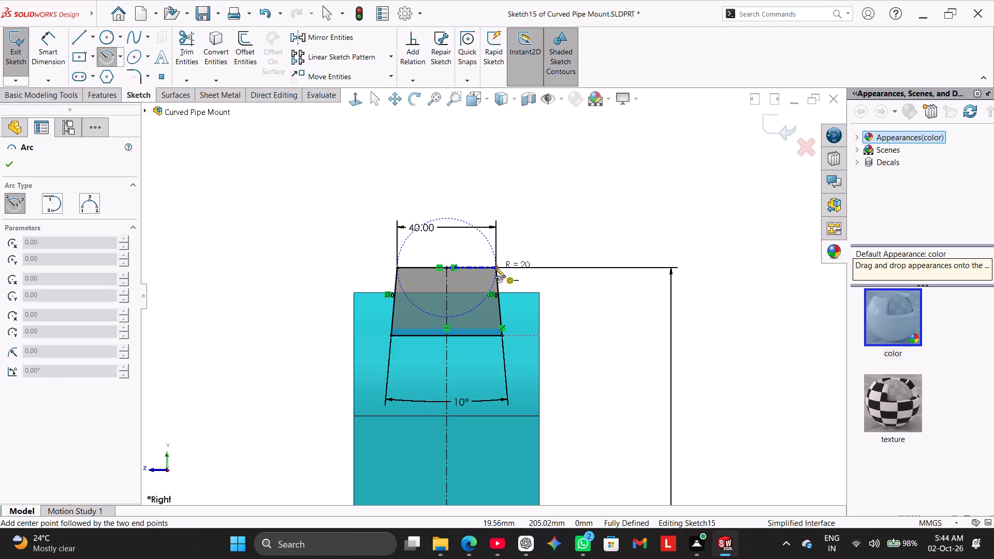
pyautogui.click(495, 268)
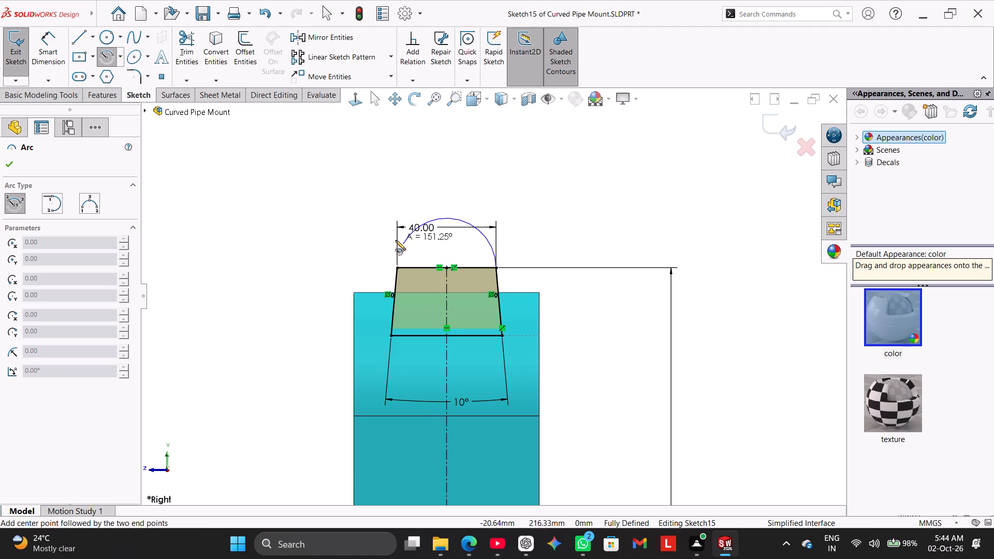
pyautogui.click(394, 260)
pyautogui.rightClick(309, 219)
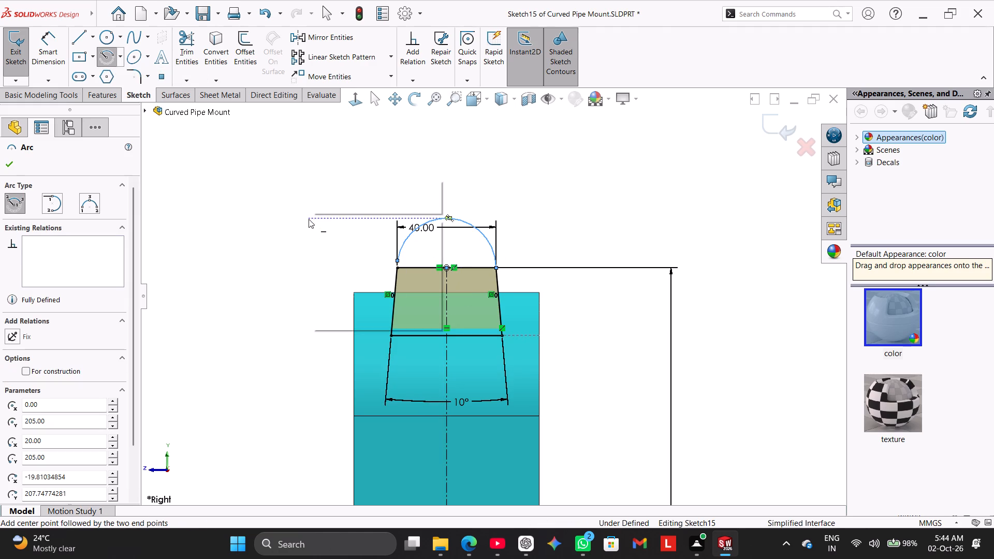
# Join the arc's loose end to the trapezoid's top-left corner to close the rounded outline.
pyautogui.click(321, 229)
pyautogui.scroll(-3, 388, 270)
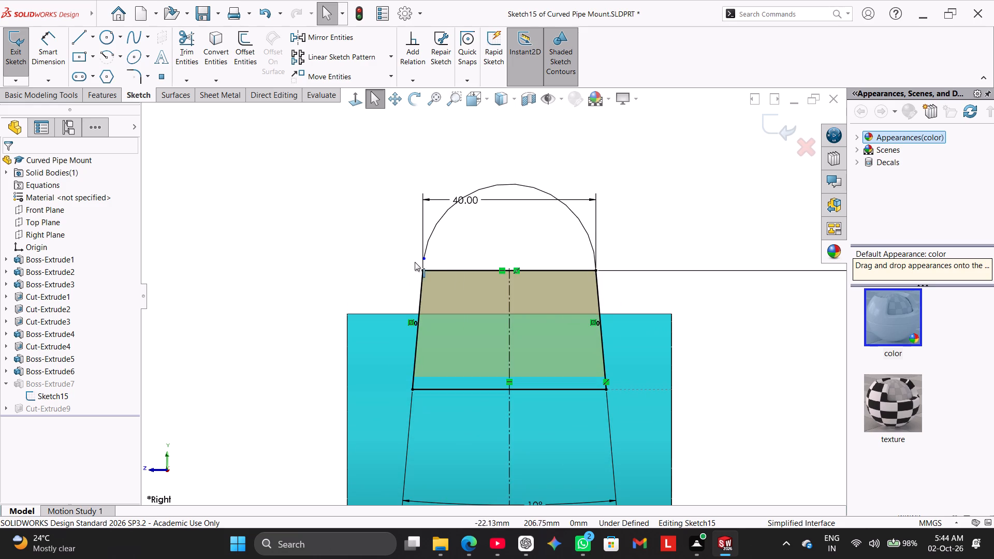
pyautogui.moveTo(425, 260); pyautogui.dragTo(422, 273)
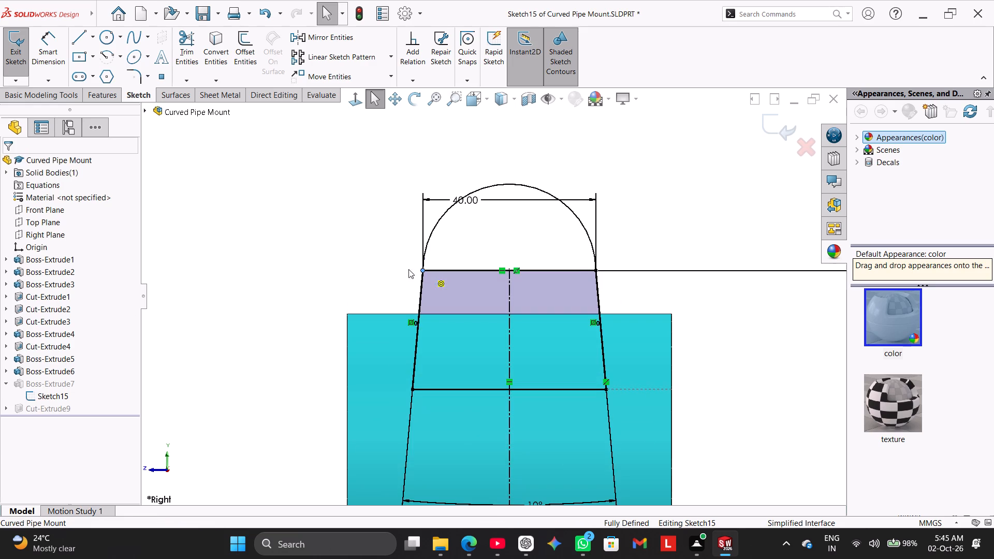
pyautogui.click(360, 246)
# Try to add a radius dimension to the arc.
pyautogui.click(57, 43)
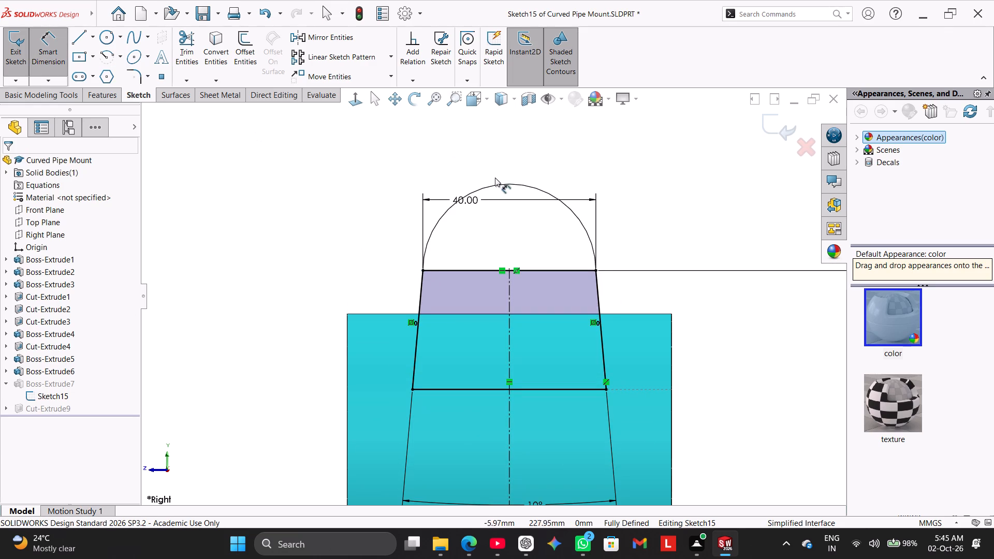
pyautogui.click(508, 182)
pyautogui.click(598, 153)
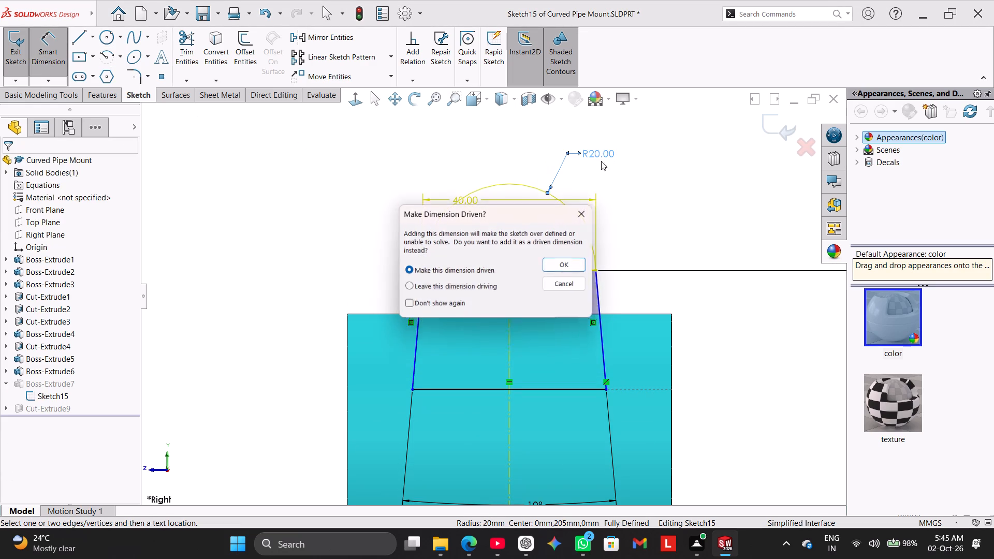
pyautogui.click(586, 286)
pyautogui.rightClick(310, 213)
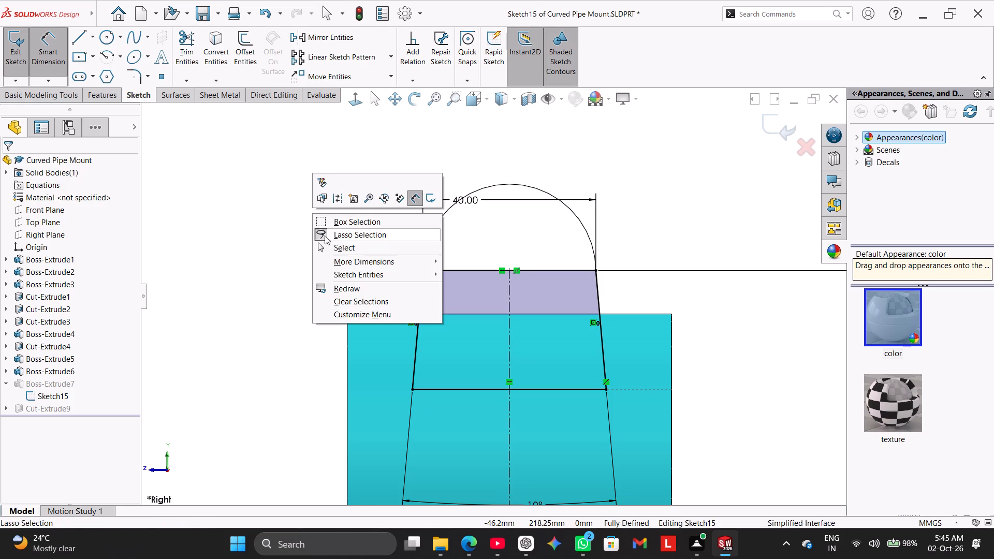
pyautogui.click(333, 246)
# Trim away both halves of the trapezoid's top edge beneath the arc.
pyautogui.click(190, 47)
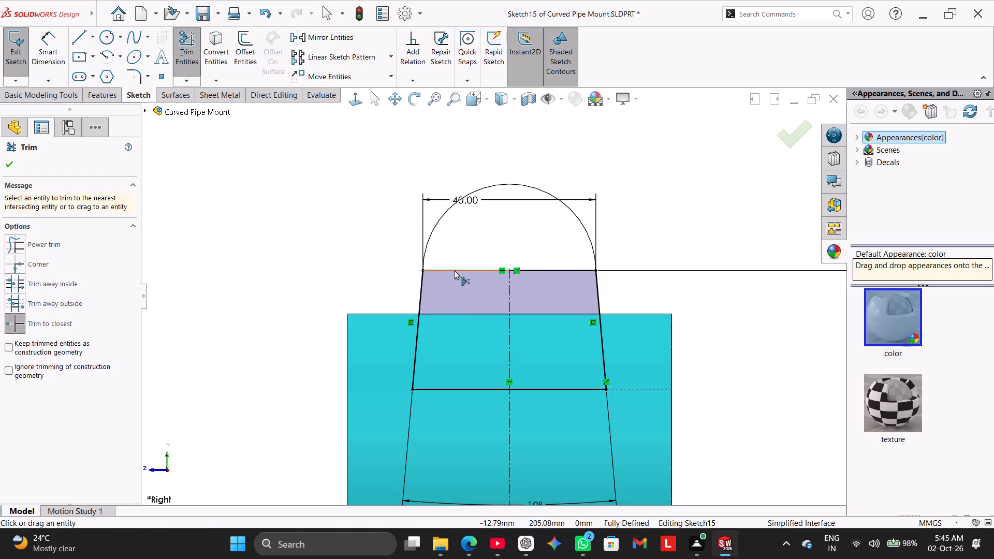
pyautogui.click(455, 270)
pyautogui.click(543, 281)
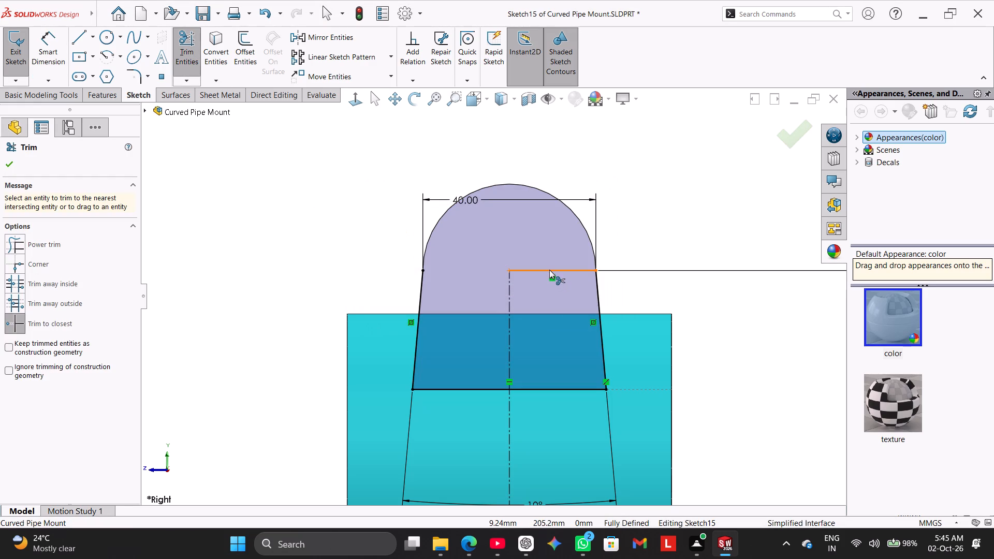
pyautogui.click(549, 269)
pyautogui.scroll(1, 324, 249)
pyautogui.rightClick(293, 234)
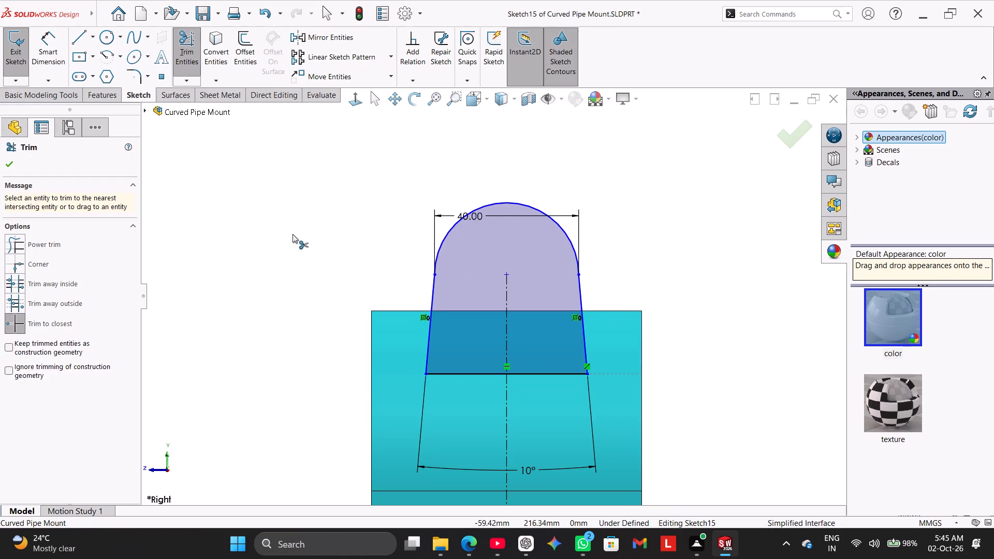
pyautogui.click(323, 267)
# Add a 20 mm radius dimension to the arc.
pyautogui.click(54, 45)
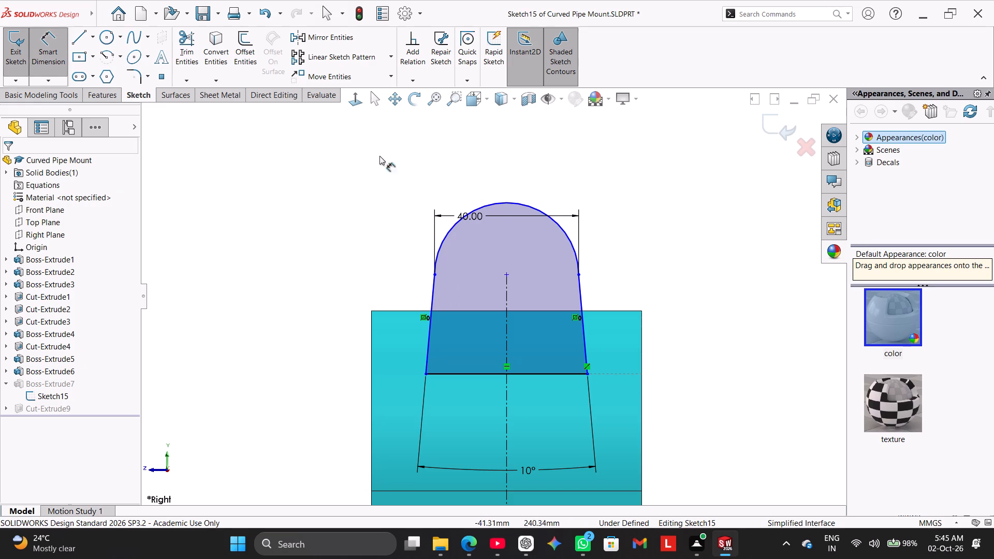
pyautogui.click(493, 205)
pyautogui.click(596, 184)
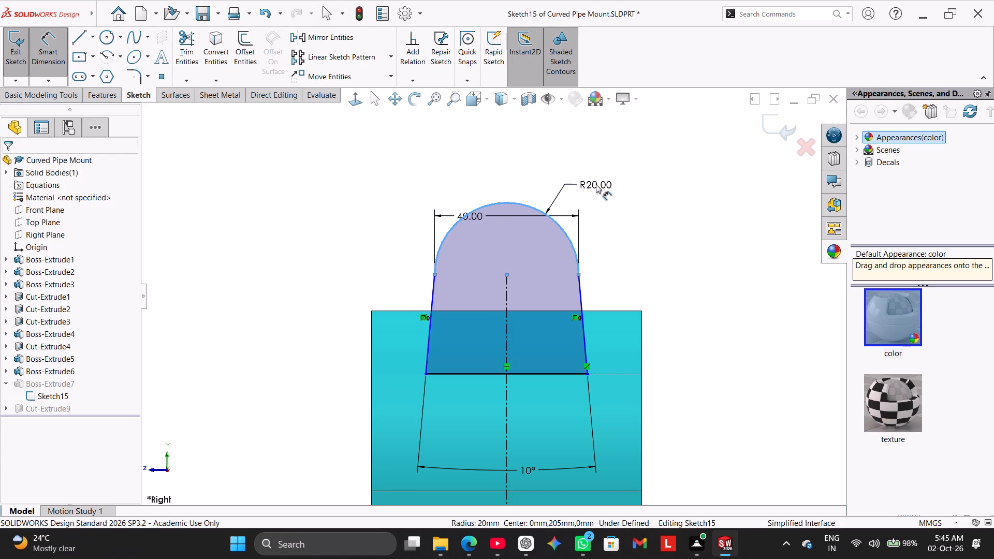
pyautogui.click(632, 126)
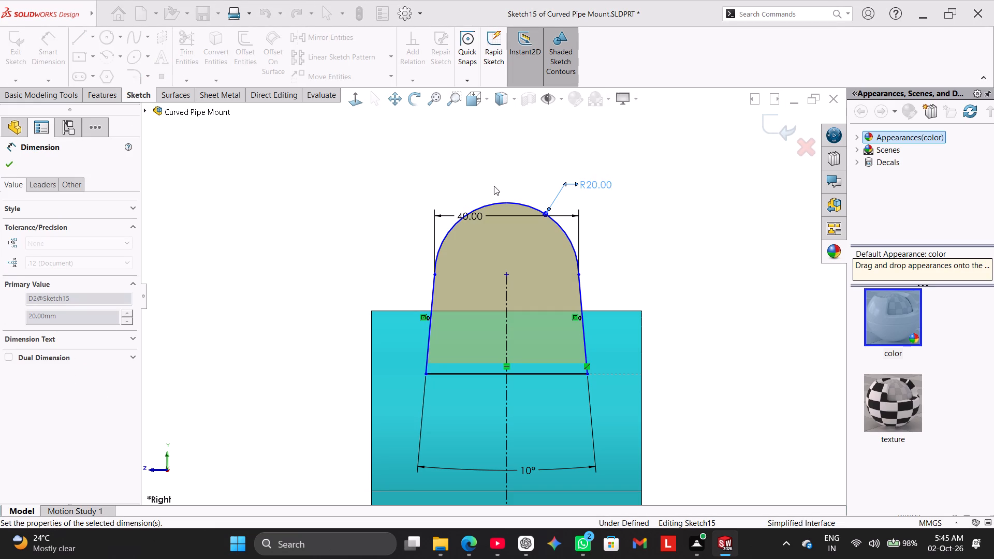
pyautogui.click(334, 205)
pyautogui.rightClick(326, 224)
pyautogui.click(352, 255)
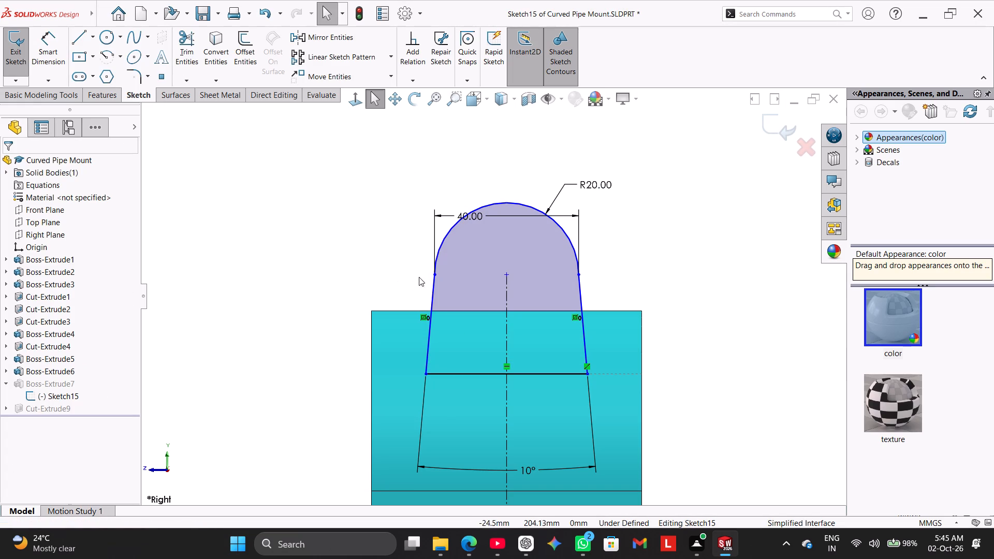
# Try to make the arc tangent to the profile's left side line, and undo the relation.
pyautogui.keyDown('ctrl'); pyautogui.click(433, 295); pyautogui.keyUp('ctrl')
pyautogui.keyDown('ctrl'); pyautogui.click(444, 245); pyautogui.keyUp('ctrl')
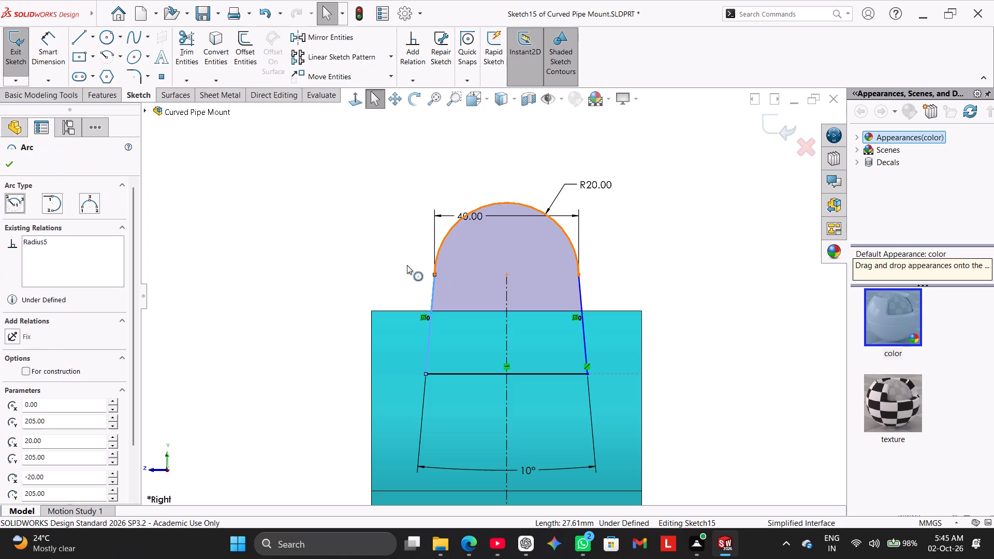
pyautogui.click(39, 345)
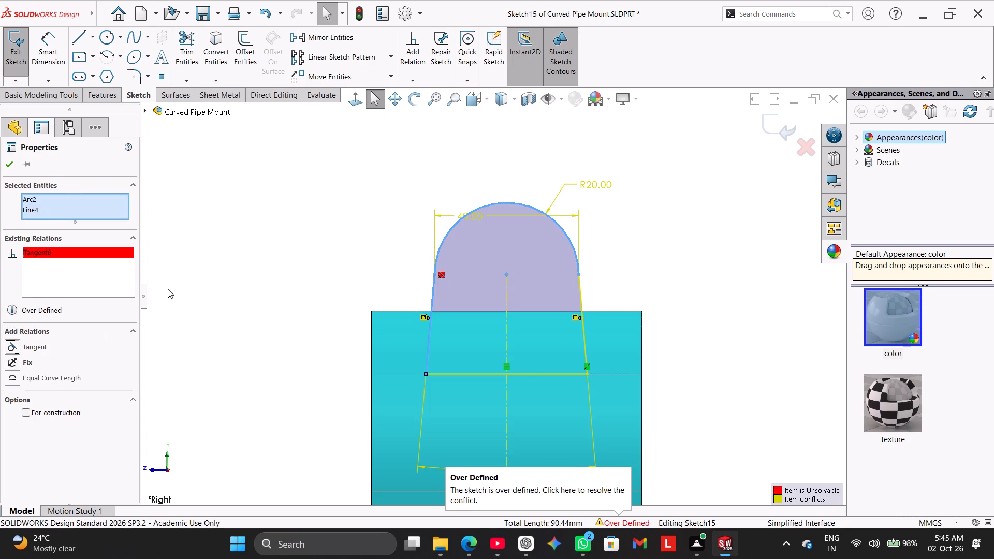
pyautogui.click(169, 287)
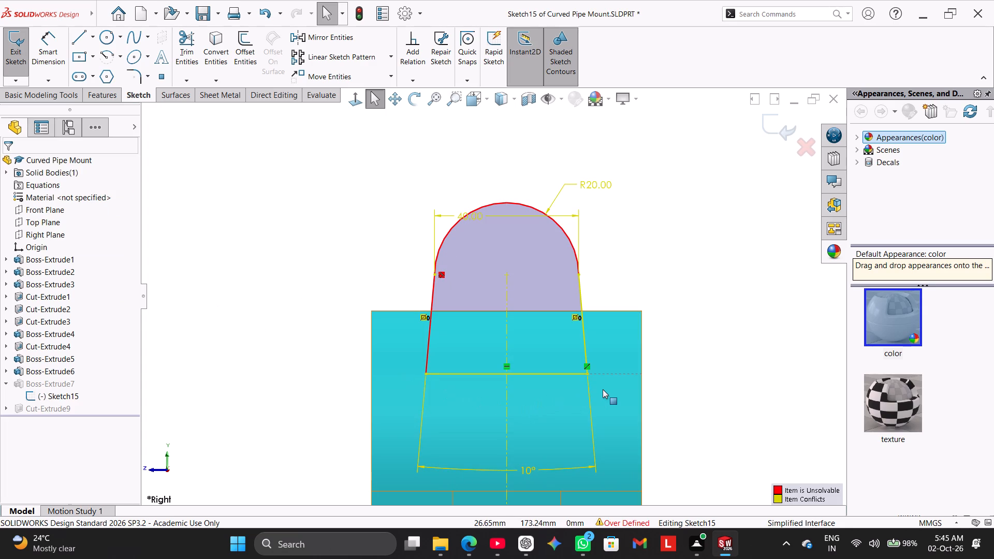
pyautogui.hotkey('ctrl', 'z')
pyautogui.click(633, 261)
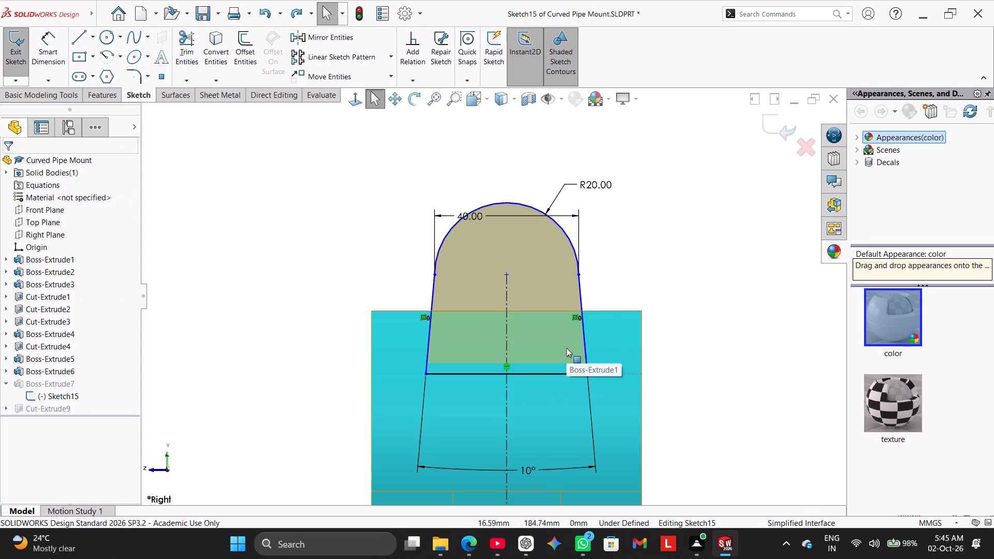
# Delete the 40 mm width dimension across the top of the profile.
pyautogui.rightClick(474, 214)
pyautogui.click(522, 364)
pyautogui.click(276, 249)
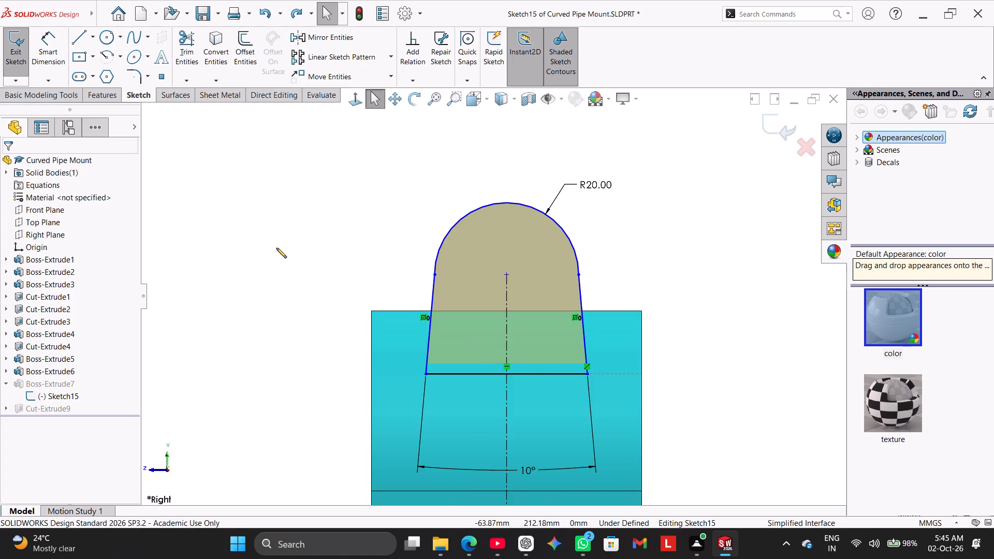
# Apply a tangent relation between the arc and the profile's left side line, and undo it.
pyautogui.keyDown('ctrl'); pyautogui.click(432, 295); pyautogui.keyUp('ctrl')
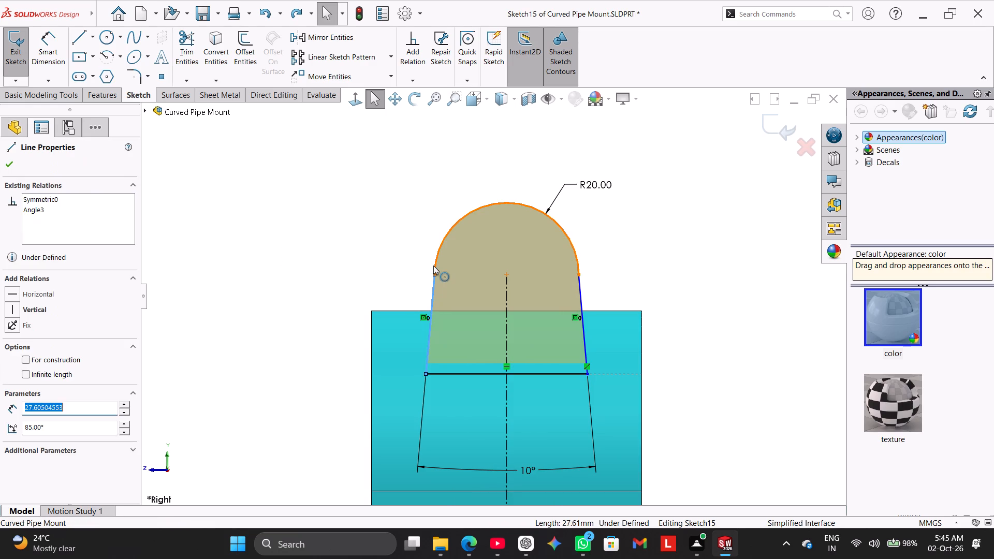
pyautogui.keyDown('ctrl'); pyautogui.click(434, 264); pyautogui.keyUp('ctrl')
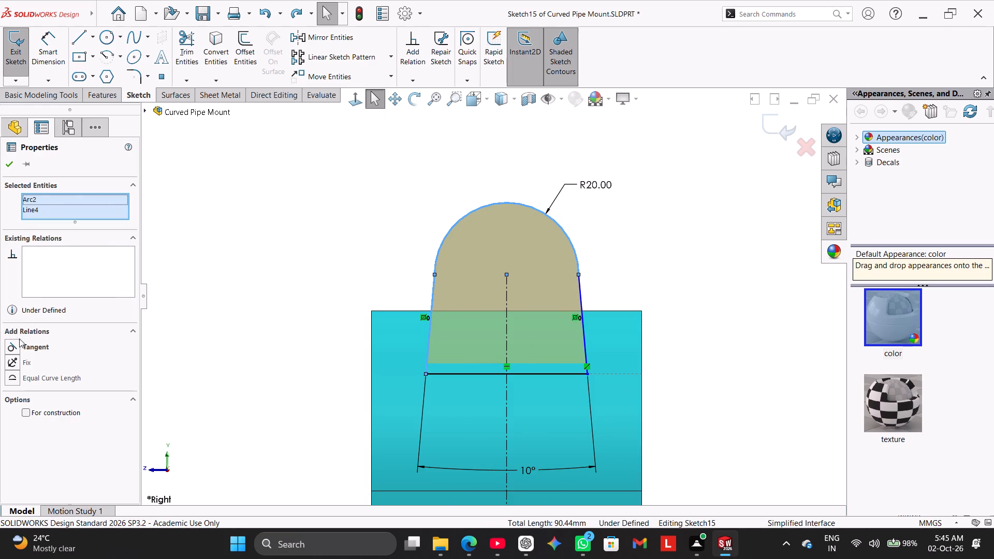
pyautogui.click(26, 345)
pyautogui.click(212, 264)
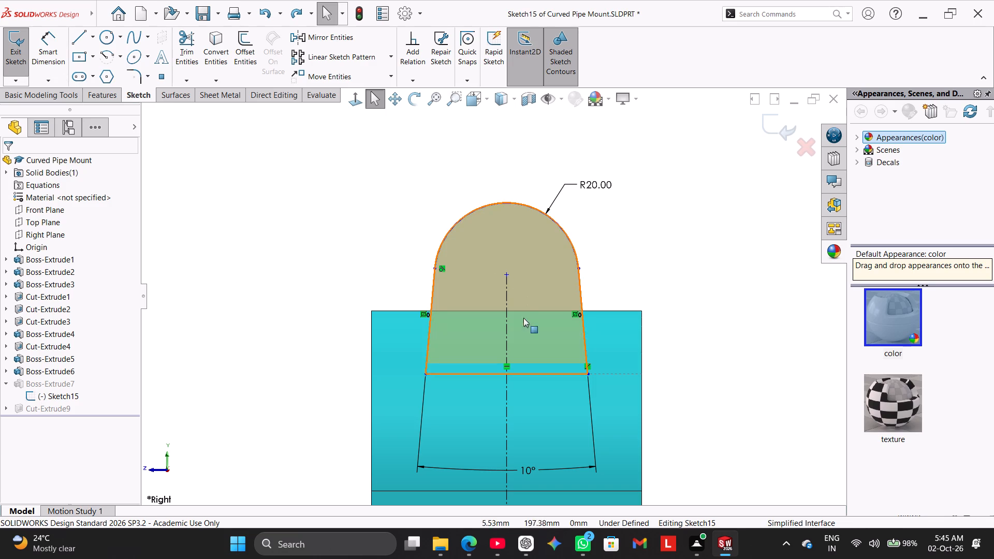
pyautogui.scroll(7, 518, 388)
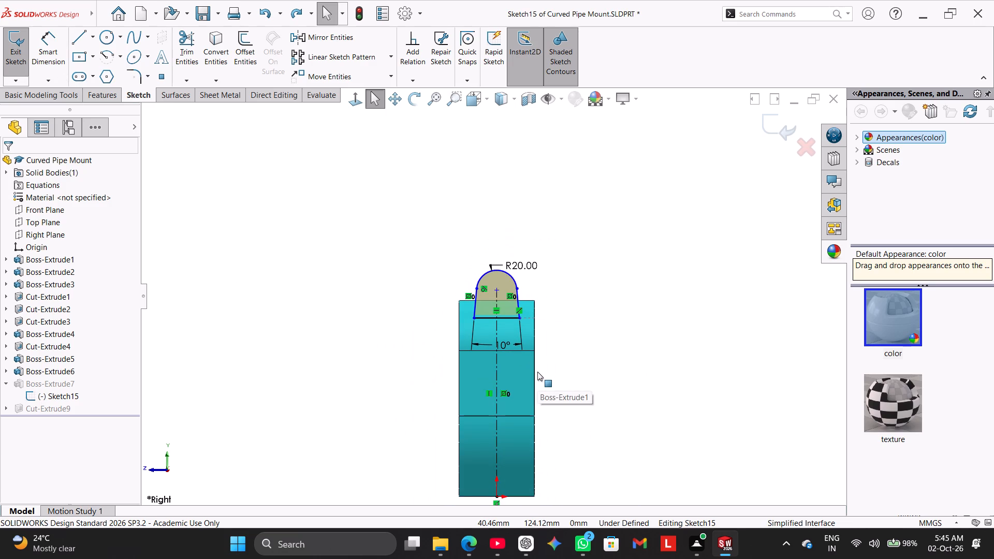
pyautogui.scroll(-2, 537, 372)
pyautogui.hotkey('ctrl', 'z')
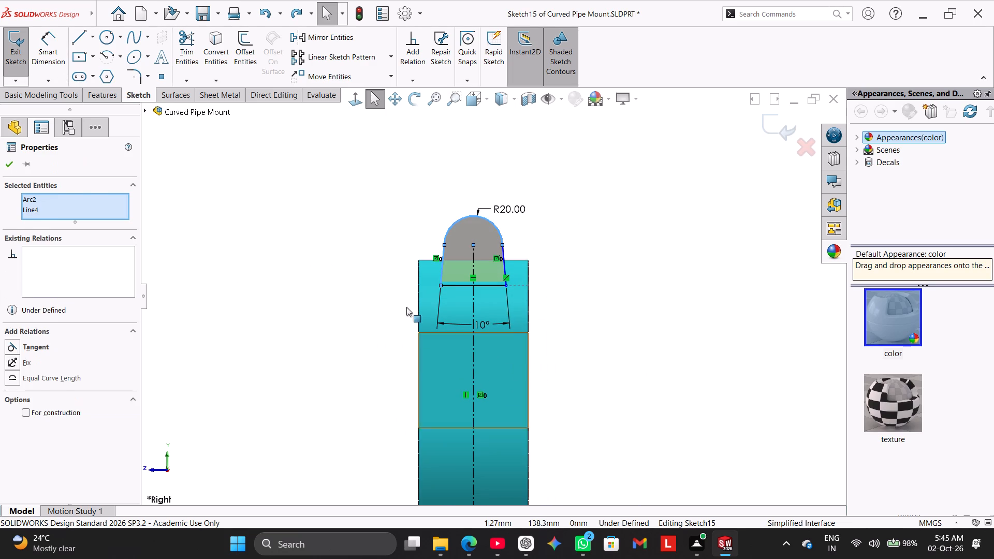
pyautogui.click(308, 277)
# Dimension the vertical centreline from the origin to the arc's centre at 205 mm.
pyautogui.click(63, 53)
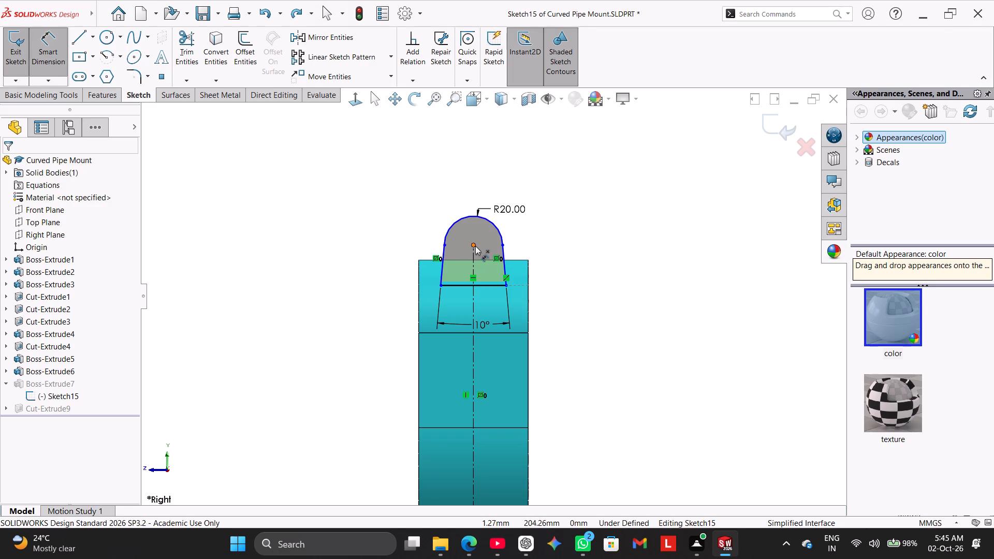
pyautogui.click(471, 259)
pyautogui.click(619, 377)
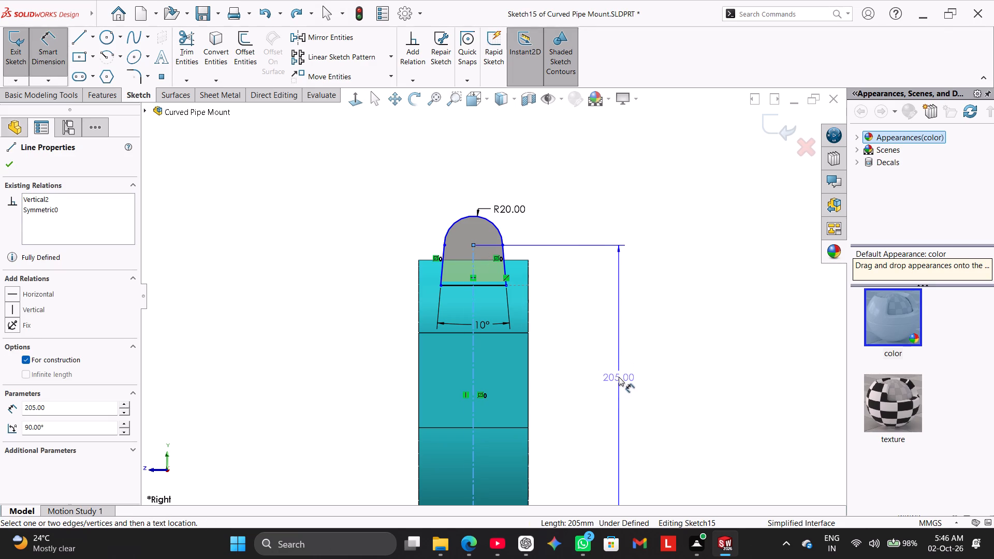
pyautogui.click(650, 315)
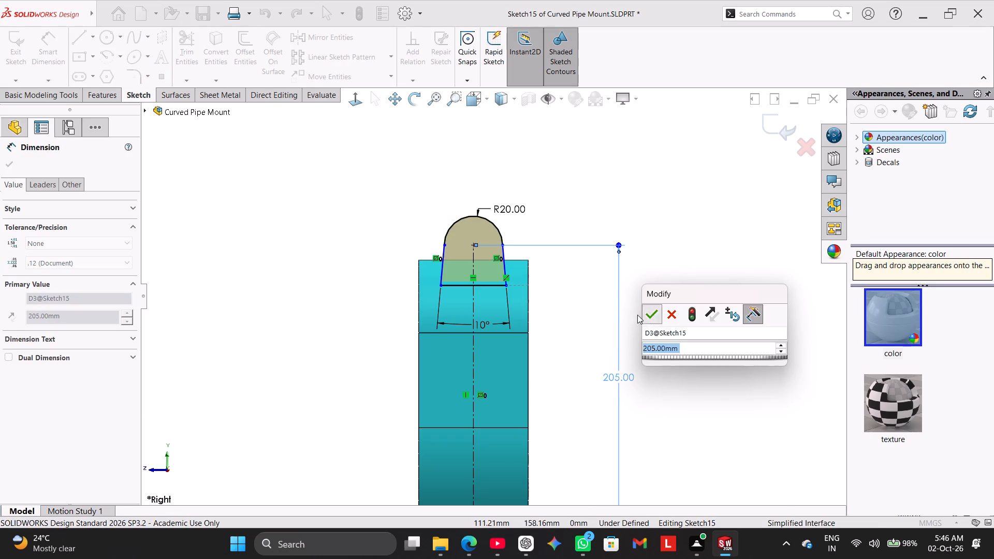
pyautogui.click(328, 271)
pyautogui.rightClick(351, 281)
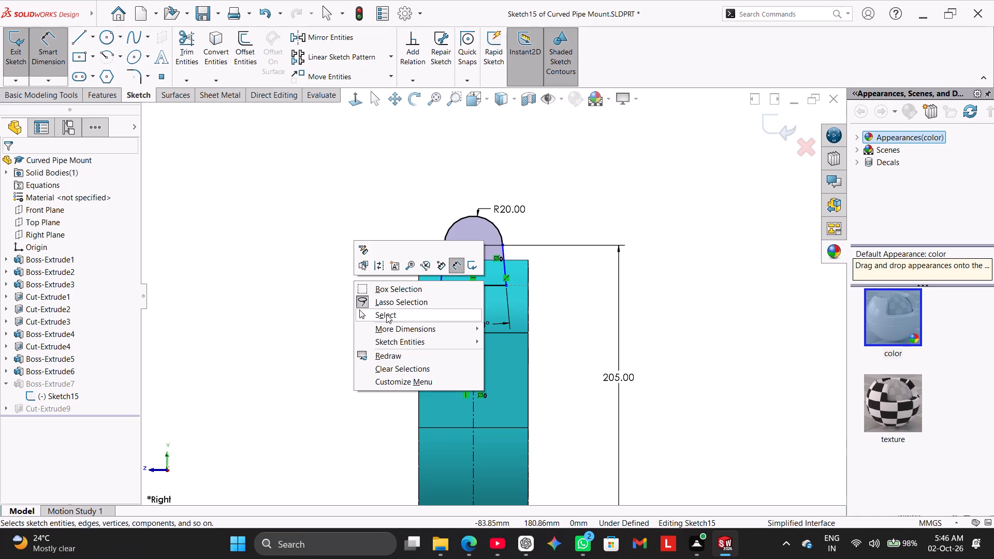
pyautogui.click(386, 314)
# Make the arc tangent to the profile's left side line and exit Sketch15 to rebuild the lug.
pyautogui.scroll(-3, 483, 233)
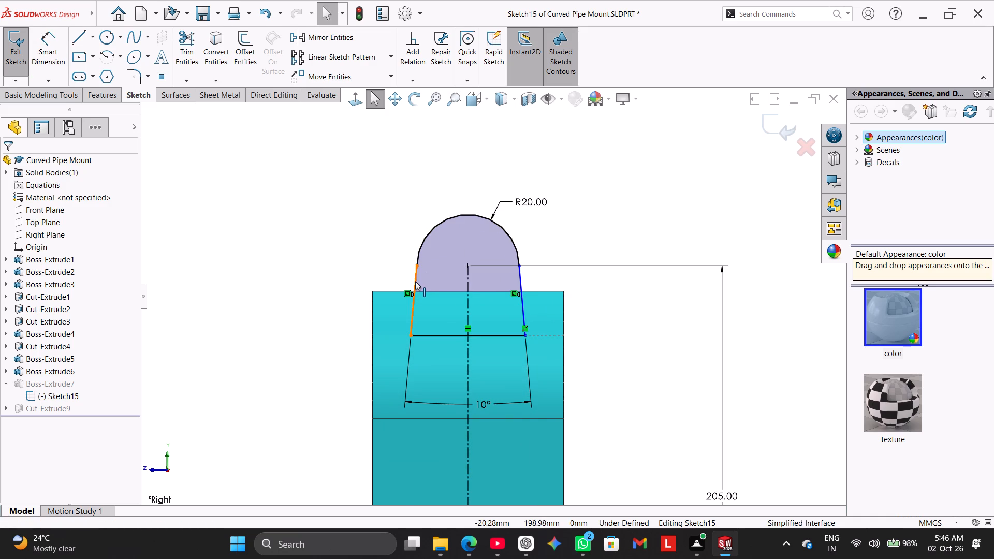
pyautogui.keyDown('ctrl'); pyautogui.click(415, 281); pyautogui.keyUp('ctrl')
pyautogui.keyDown('ctrl'); pyautogui.click(418, 255); pyautogui.keyUp('ctrl')
pyautogui.click(43, 345)
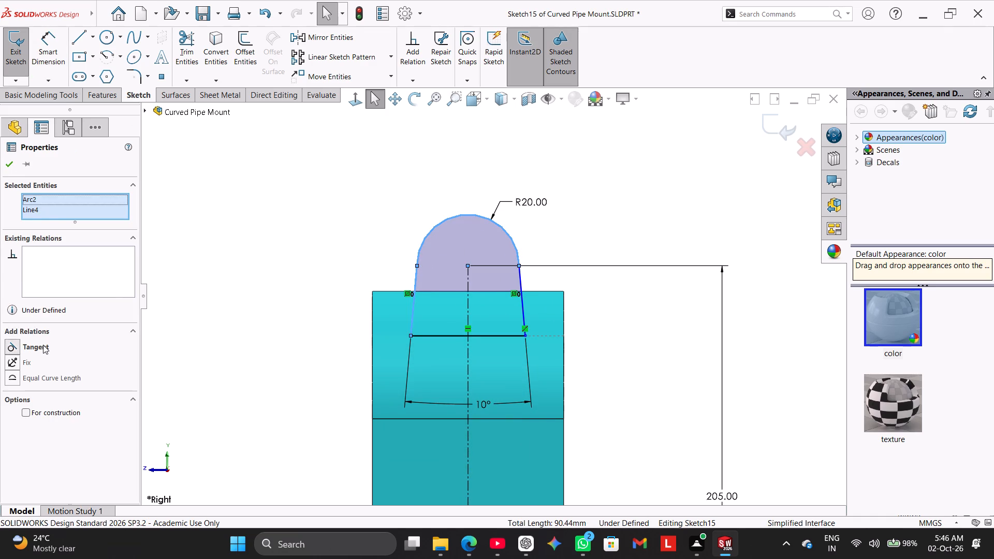
pyautogui.click(180, 293)
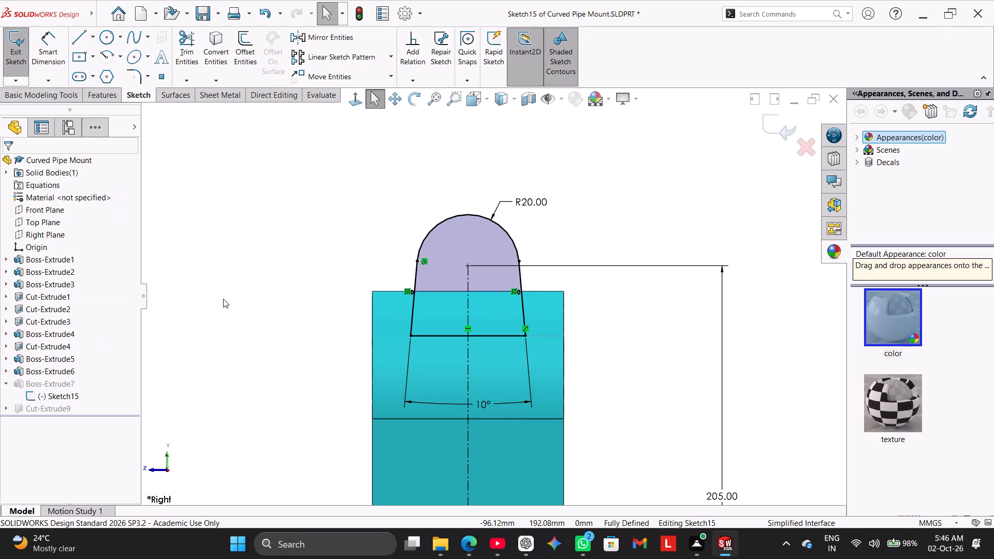
pyautogui.scroll(1, 236, 313)
pyautogui.click(8, 55)
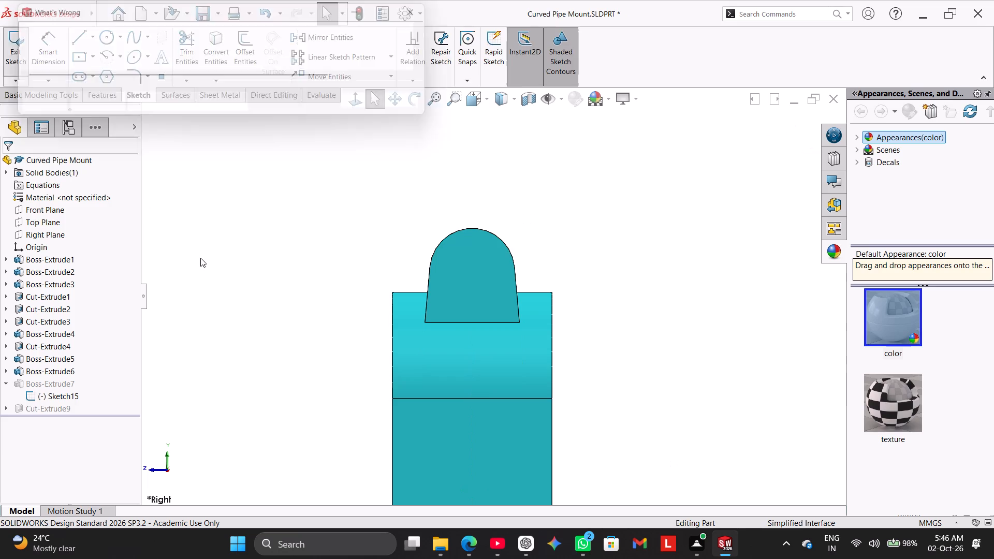
pyautogui.click(371, 107)
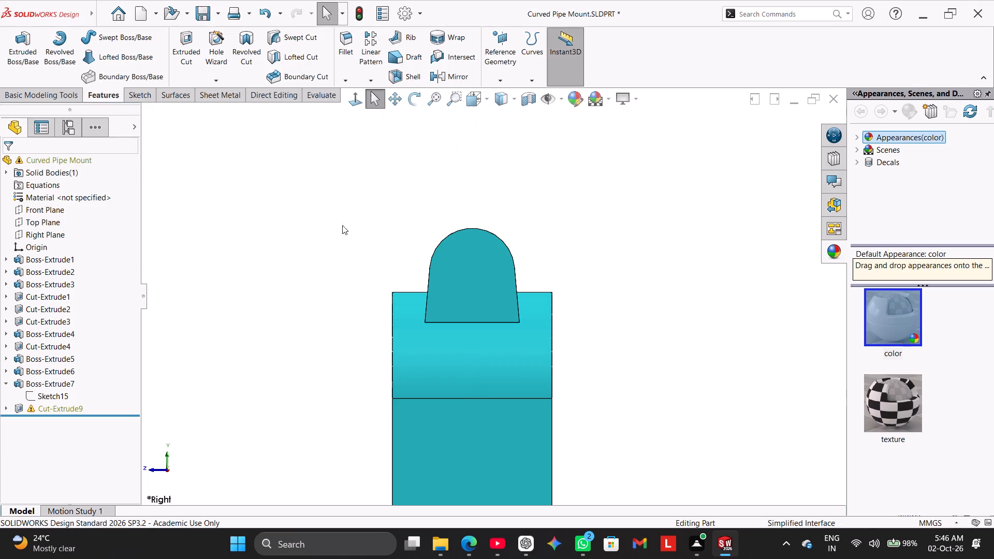
# Delete the Cut-Extrude9 feature, keeping its sketch.
pyautogui.click(325, 284)
pyautogui.moveTo(330, 287); pyautogui.dragTo(376, 366, button='middle')
pyautogui.scroll(1, 356, 346)
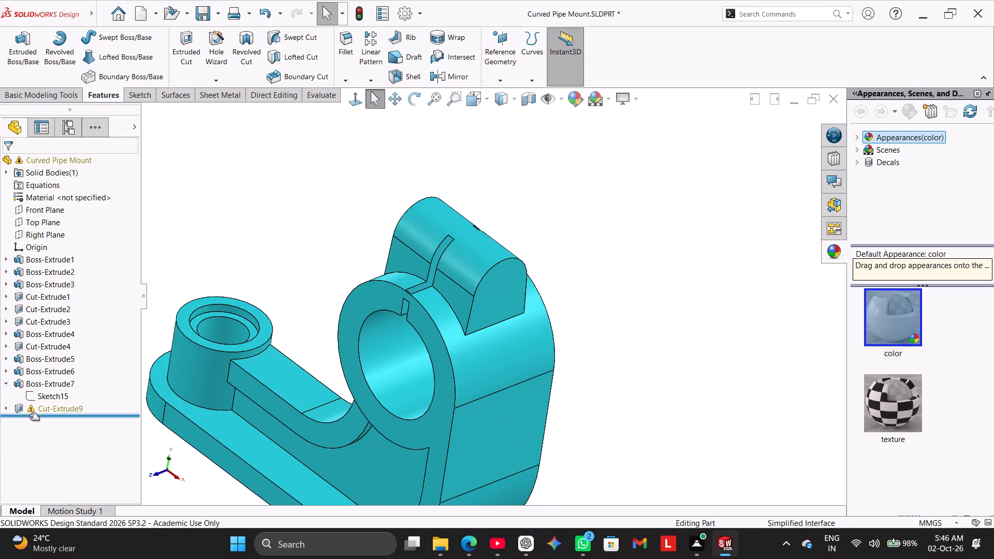
pyautogui.rightClick(36, 408)
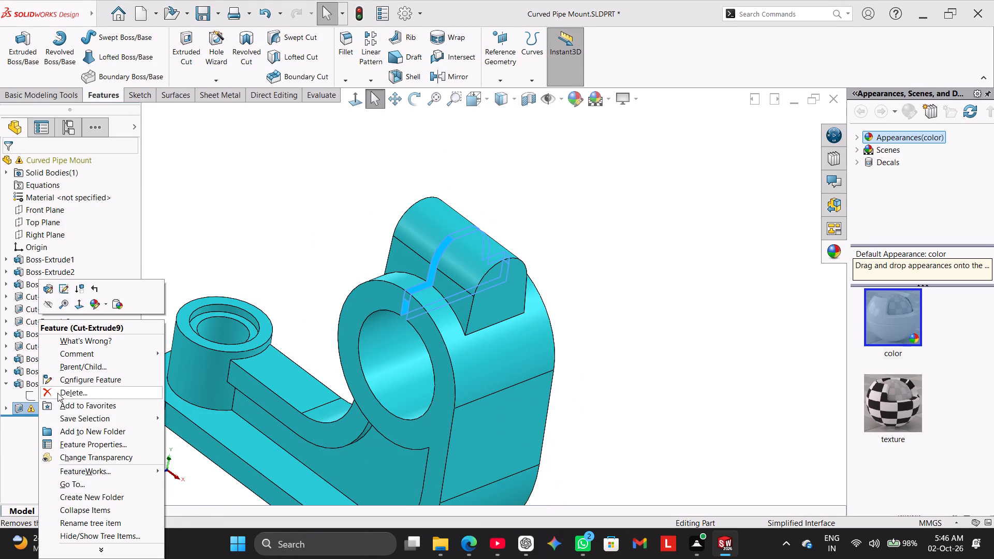
pyautogui.click(57, 393)
pyautogui.click(555, 196)
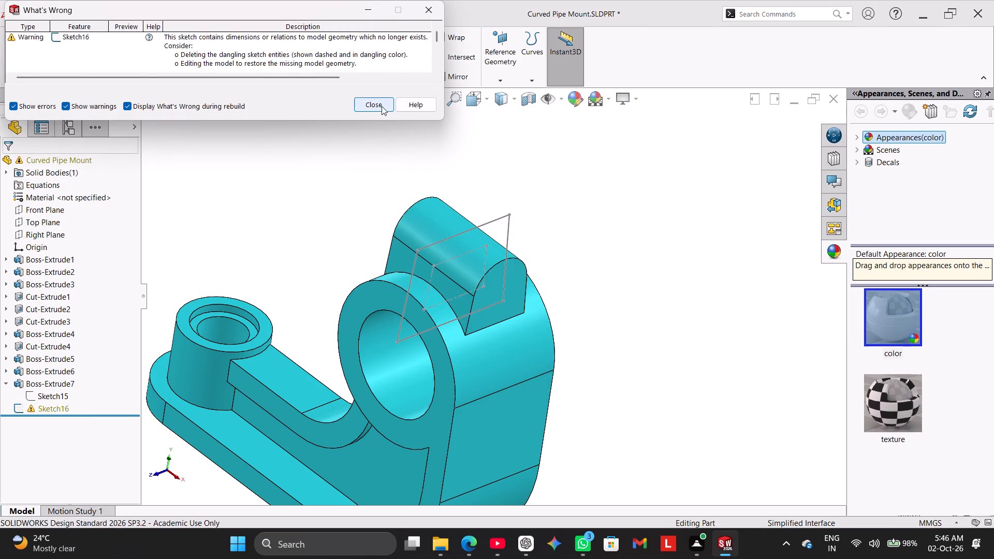
pyautogui.click(382, 106)
# Open Sketch16 for editing and delete the top horizontal line of its outer trapezoidal profile.
pyautogui.click(66, 404)
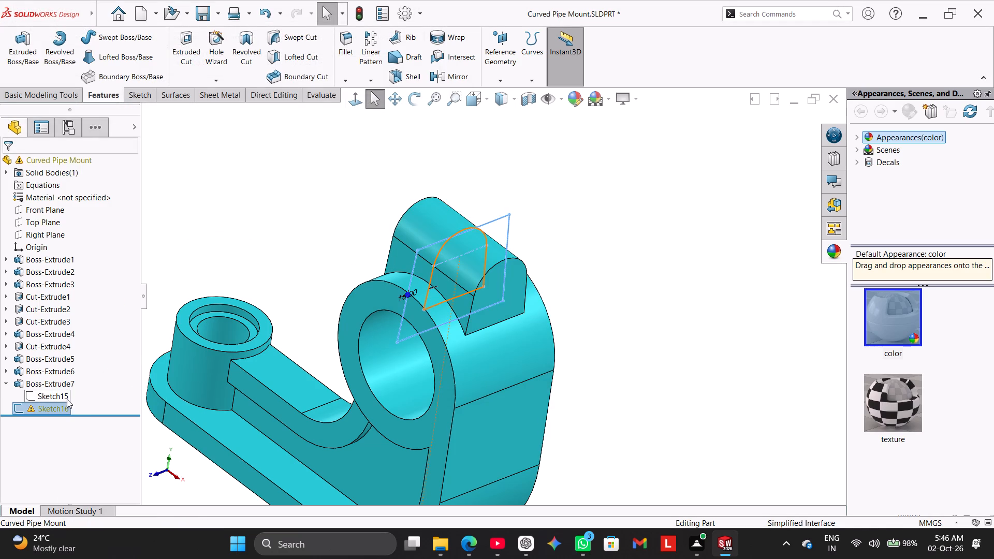
pyautogui.click(238, 203)
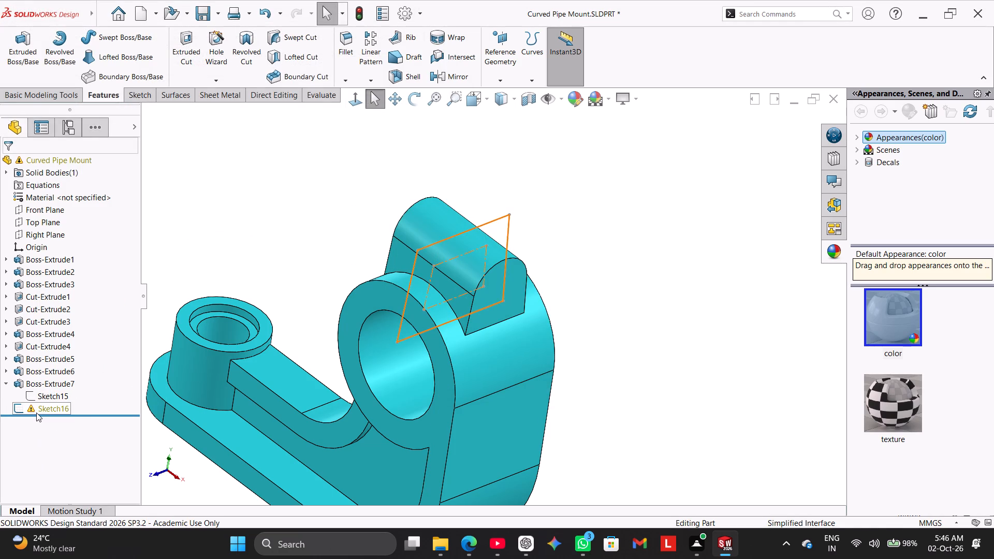
pyautogui.rightClick(36, 413)
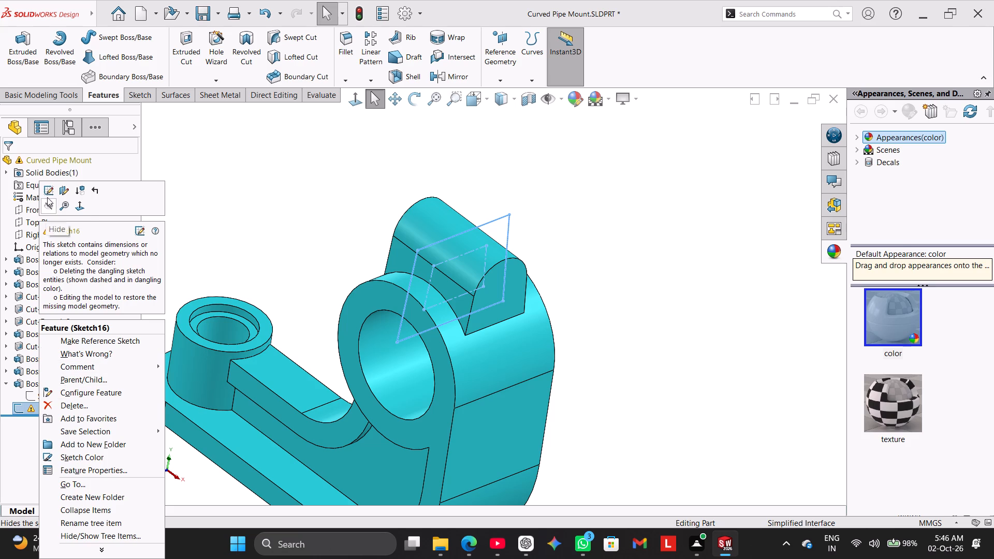
pyautogui.click(48, 193)
pyautogui.click(279, 233)
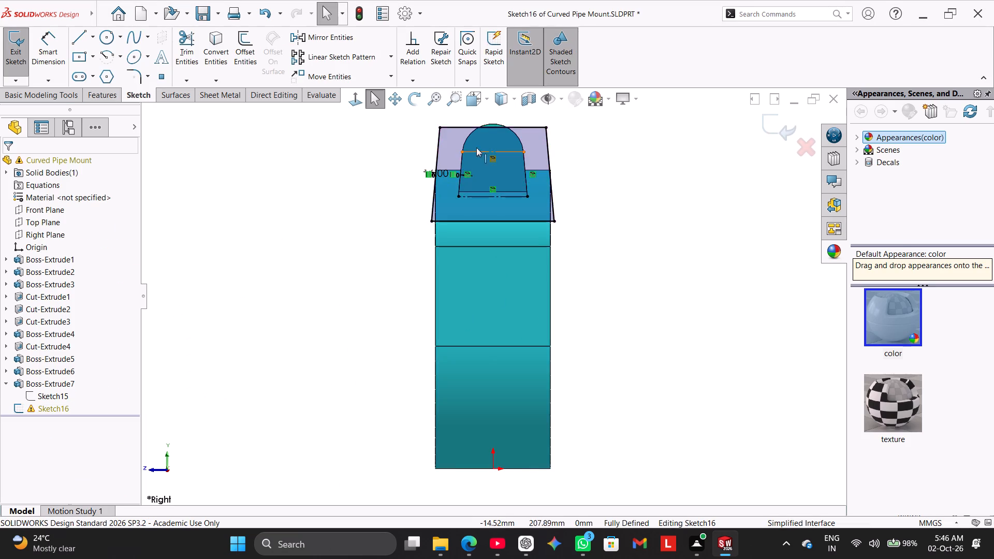
pyautogui.scroll(-4, 510, 126)
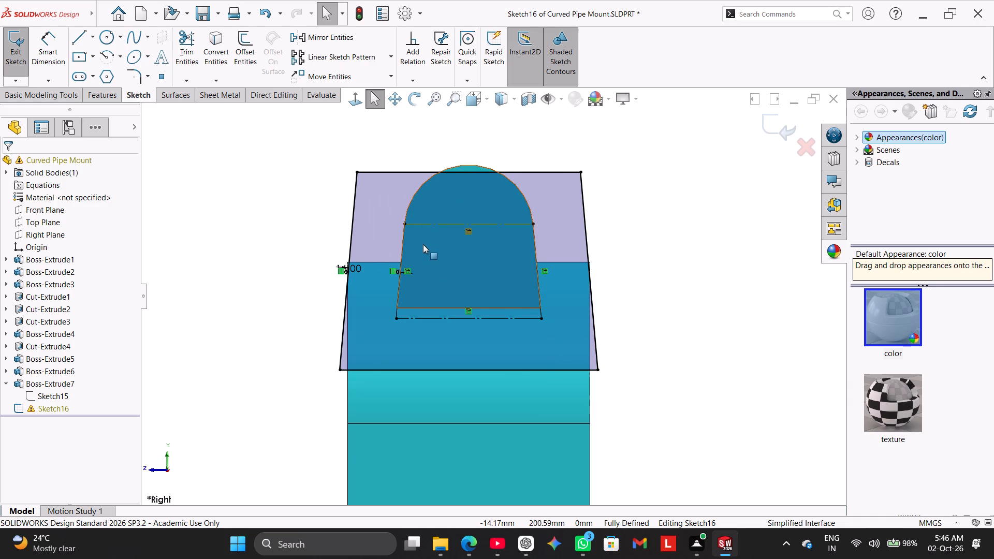
pyautogui.scroll(1, 423, 244)
pyautogui.scroll(-1, 423, 247)
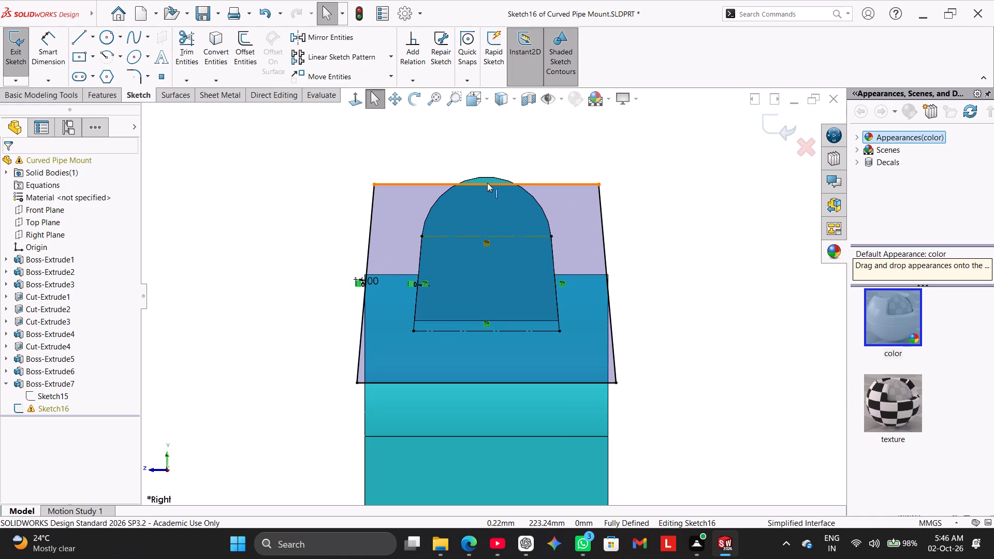
pyautogui.moveTo(487, 182); pyautogui.dragTo(488, 155)
pyautogui.click(320, 191)
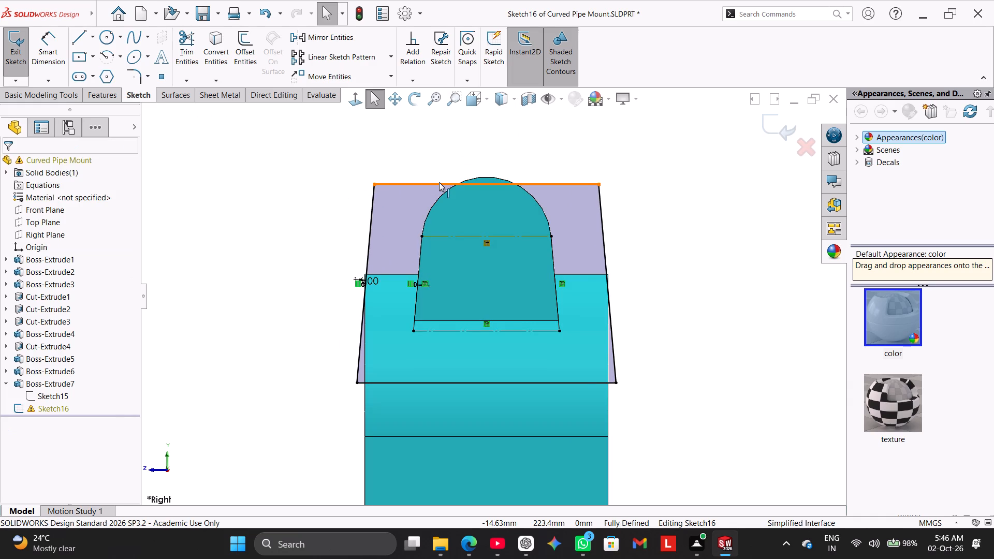
pyautogui.rightClick(439, 182)
pyautogui.click(493, 360)
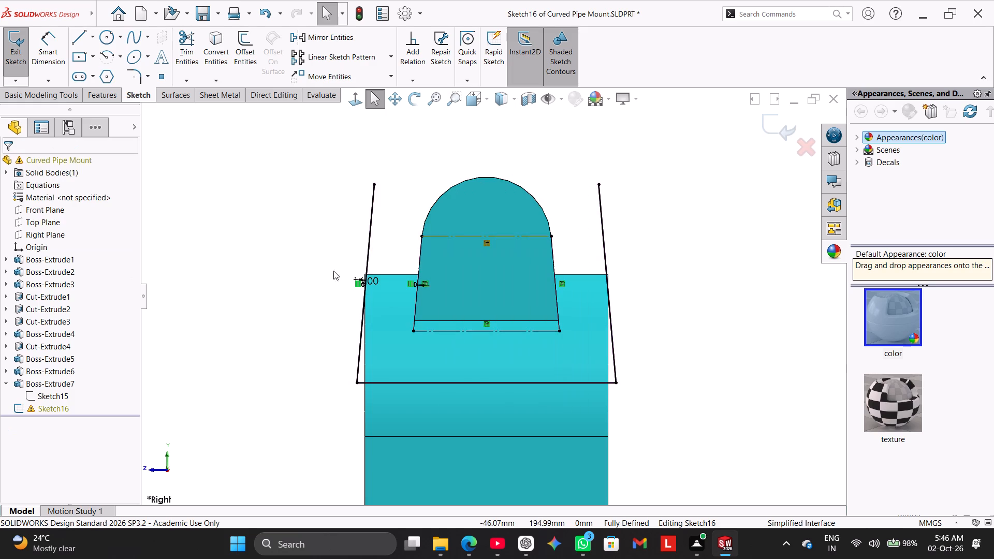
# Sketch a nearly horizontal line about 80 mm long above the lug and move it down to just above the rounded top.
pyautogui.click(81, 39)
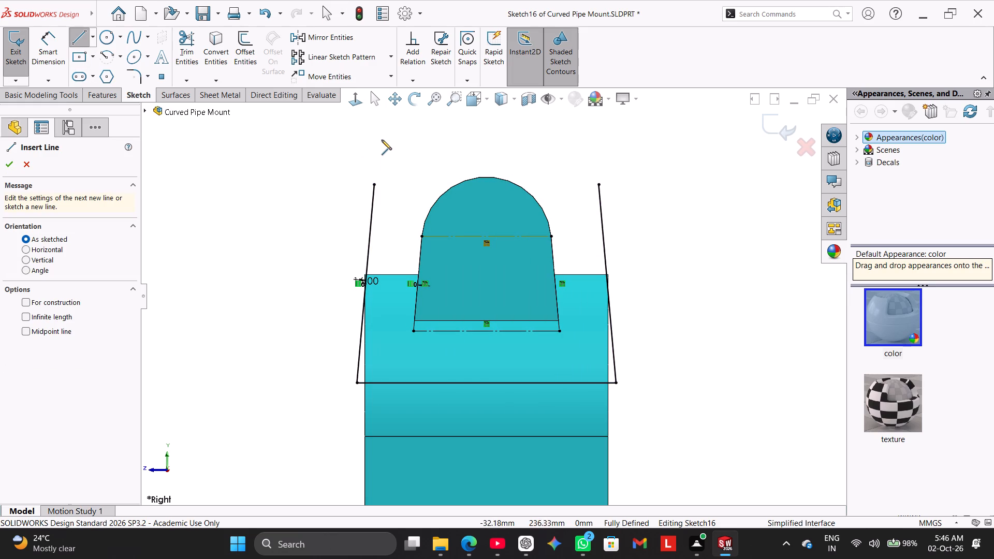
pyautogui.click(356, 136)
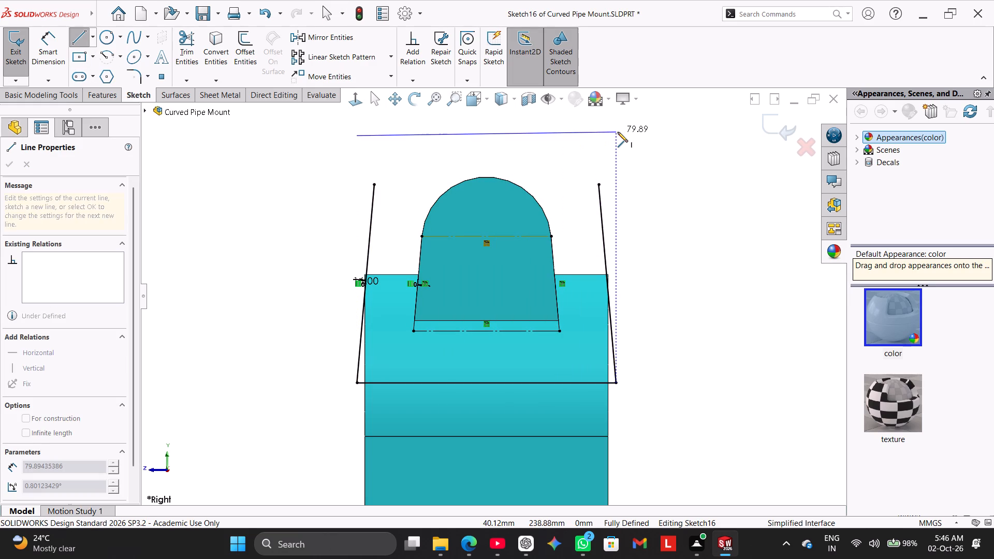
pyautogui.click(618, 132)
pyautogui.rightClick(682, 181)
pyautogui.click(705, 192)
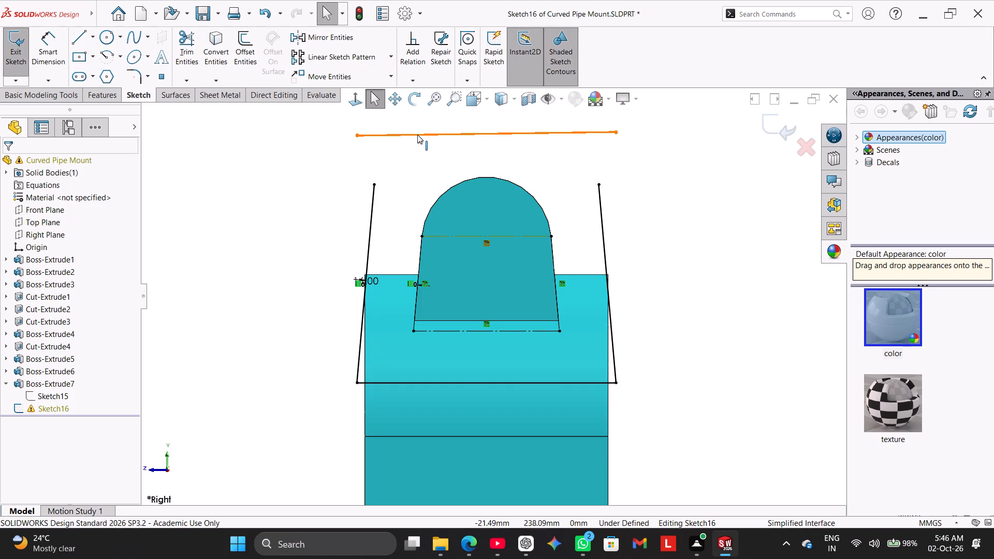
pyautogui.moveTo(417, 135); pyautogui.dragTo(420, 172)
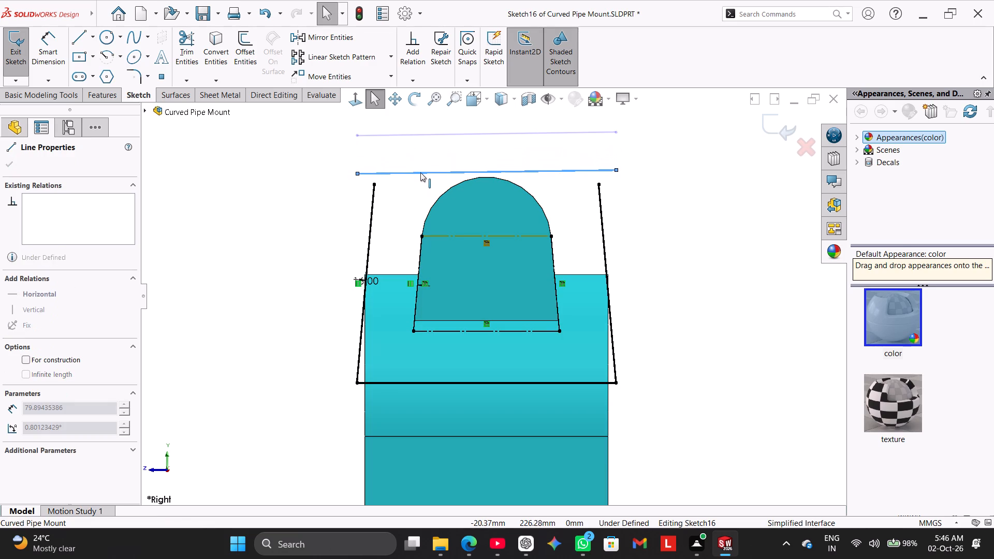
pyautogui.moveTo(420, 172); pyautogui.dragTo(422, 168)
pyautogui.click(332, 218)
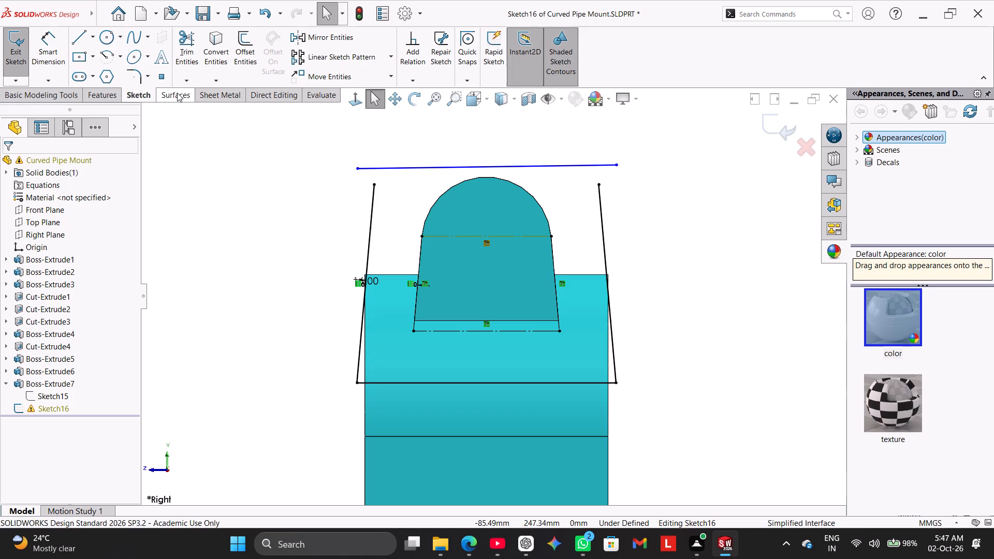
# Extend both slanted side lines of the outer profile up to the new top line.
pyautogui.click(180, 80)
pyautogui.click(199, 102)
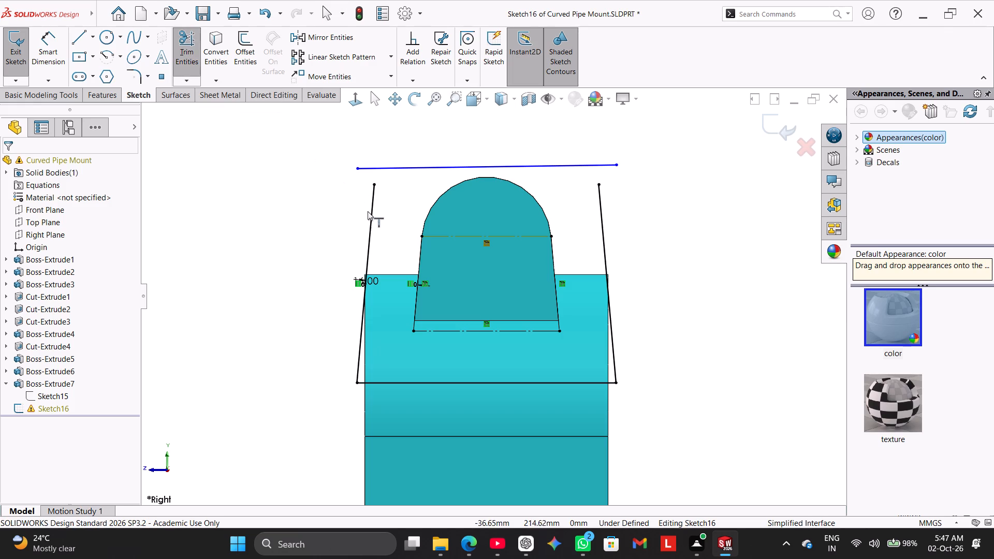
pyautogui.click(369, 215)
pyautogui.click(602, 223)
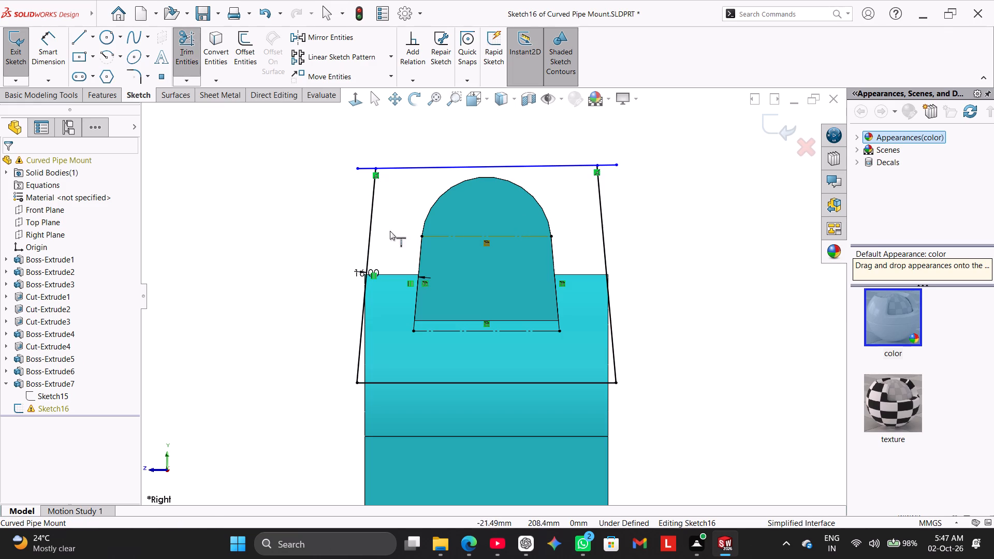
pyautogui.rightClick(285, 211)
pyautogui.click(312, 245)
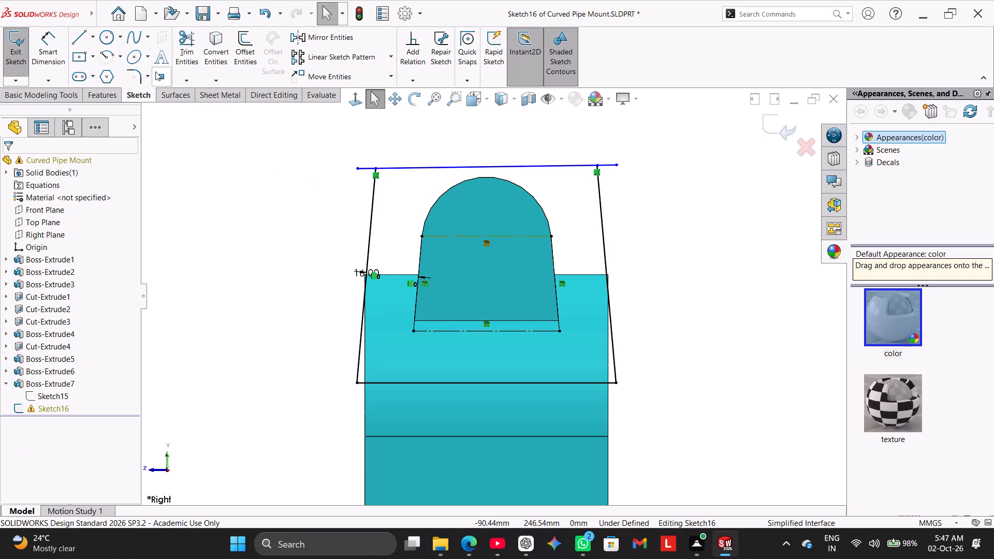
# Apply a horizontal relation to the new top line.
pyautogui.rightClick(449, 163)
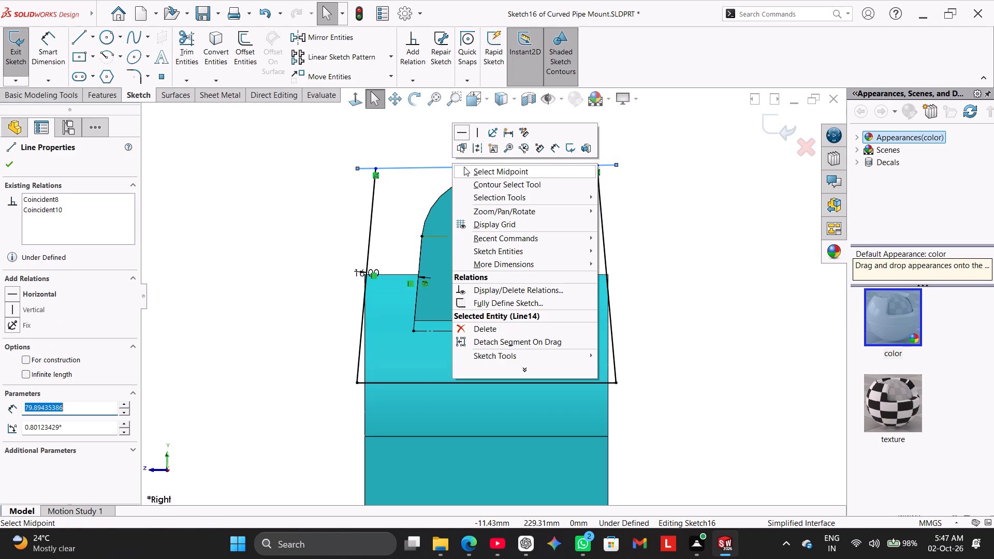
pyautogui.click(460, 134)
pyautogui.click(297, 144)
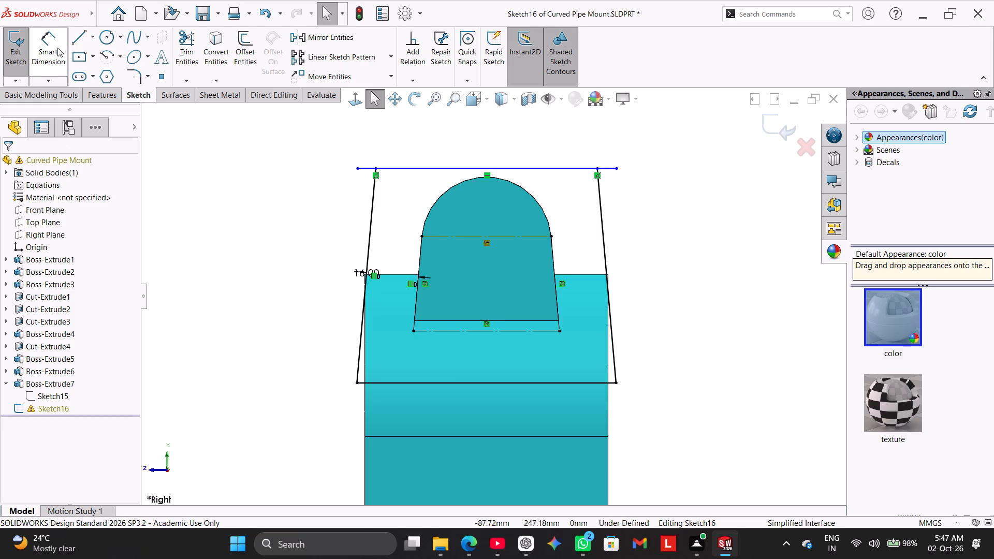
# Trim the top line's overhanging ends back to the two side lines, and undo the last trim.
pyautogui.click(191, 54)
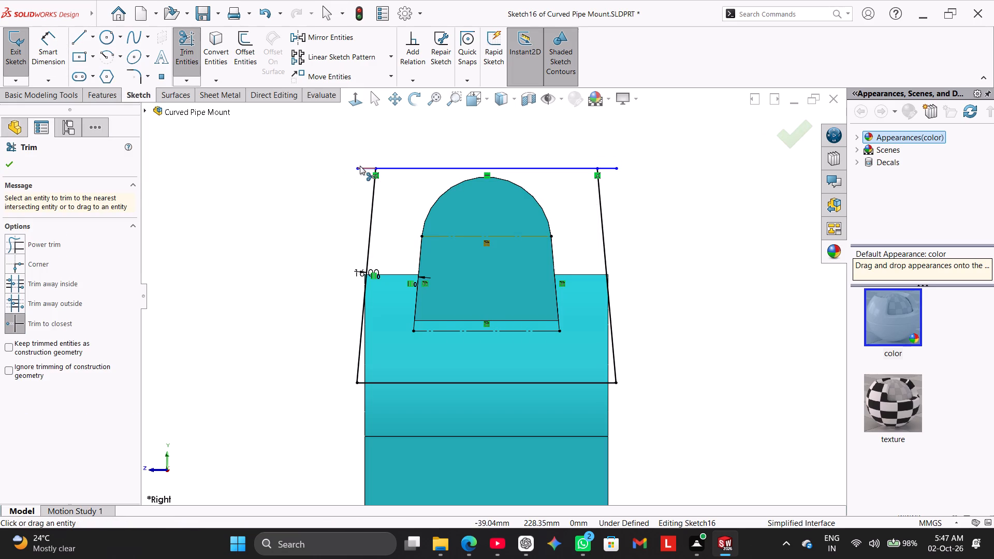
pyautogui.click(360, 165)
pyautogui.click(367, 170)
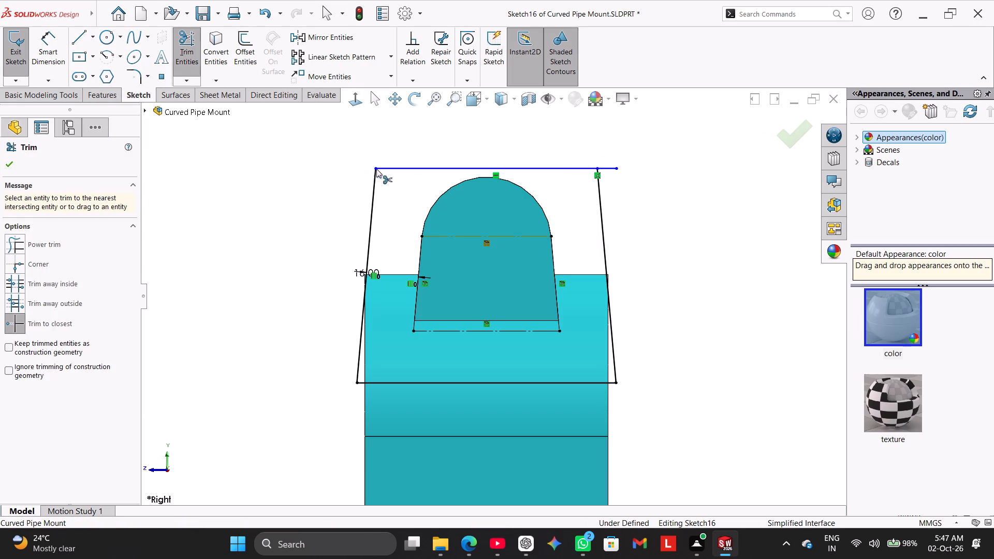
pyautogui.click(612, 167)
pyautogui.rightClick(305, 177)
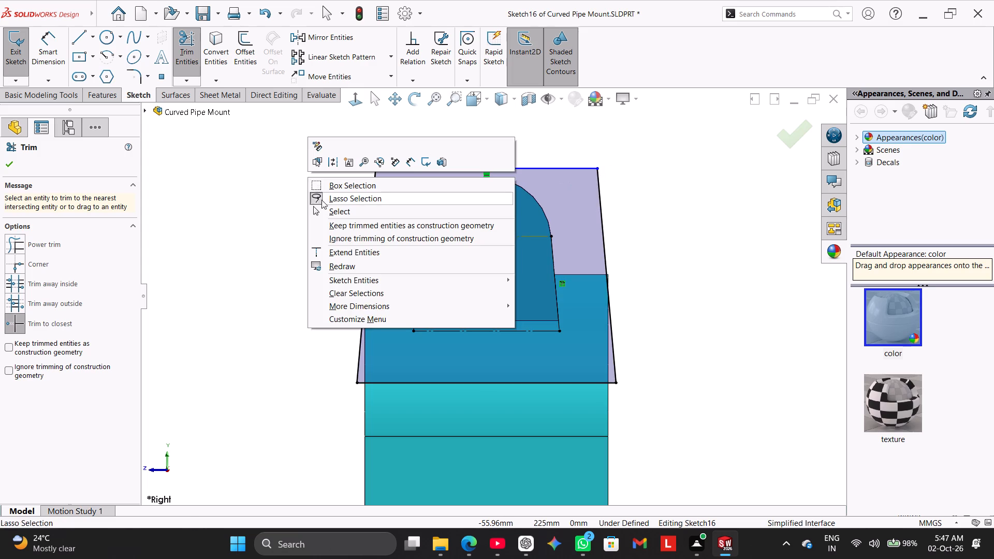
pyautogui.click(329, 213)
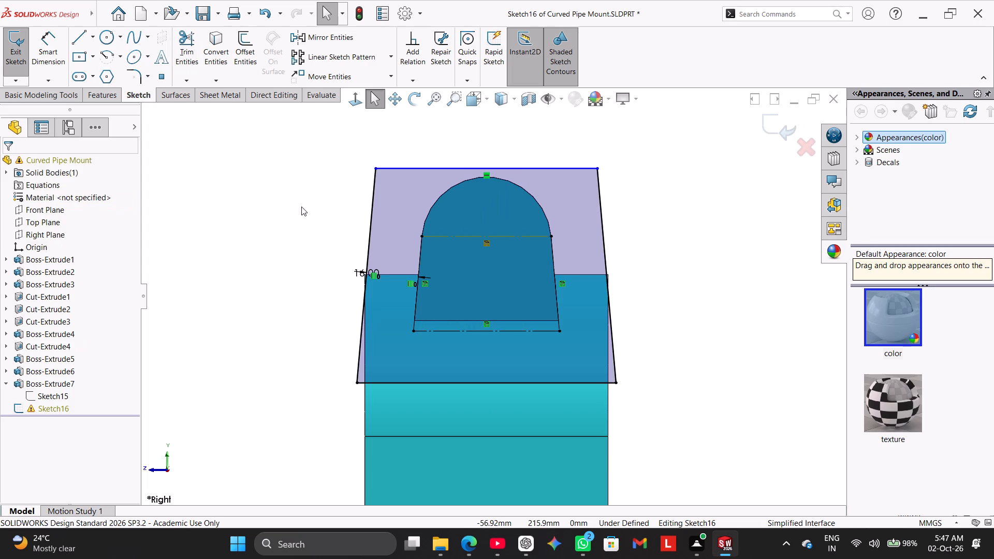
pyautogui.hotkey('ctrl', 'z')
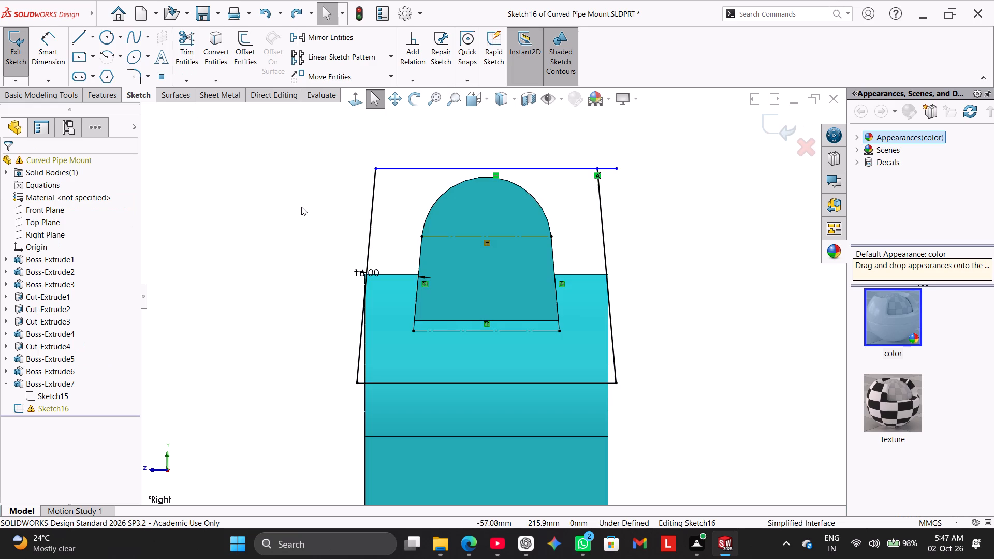
# Delete all remaining entities in Sketch16, including the outer profile lines and the construction lines along the lug's edges.
pyautogui.moveTo(725, 419); pyautogui.dragTo(348, 282)
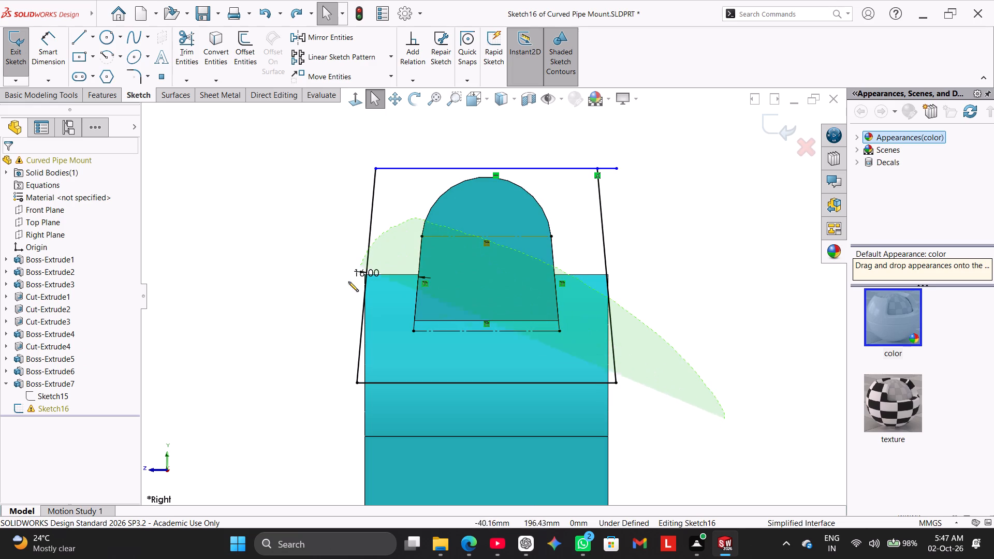
pyautogui.moveTo(348, 282); pyautogui.dragTo(361, 321)
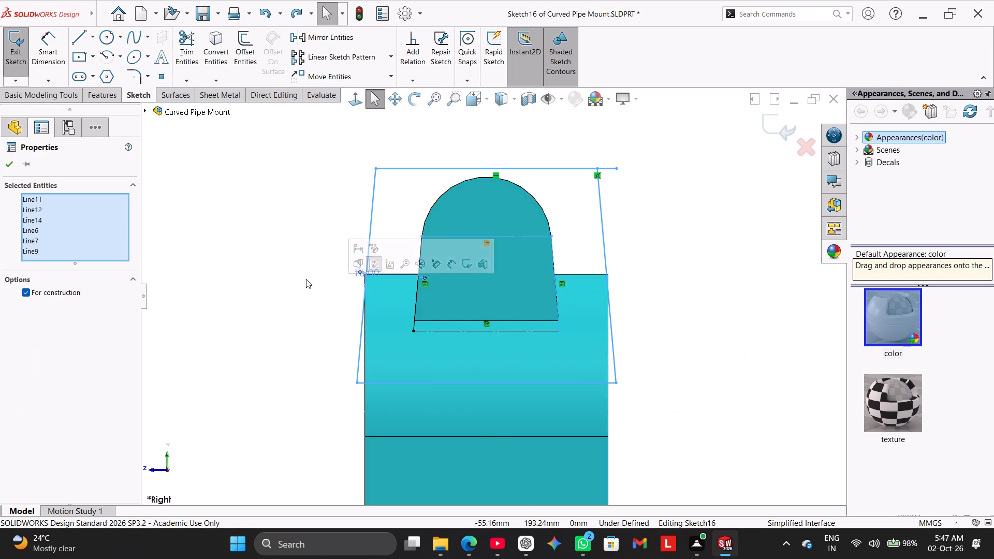
pyautogui.rightClick(279, 251)
pyautogui.click(337, 393)
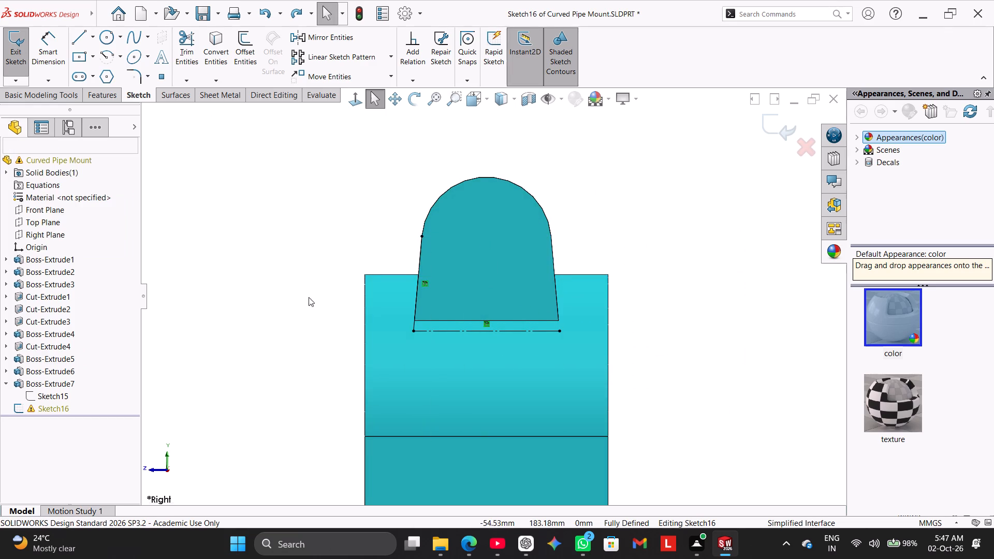
pyautogui.rightClick(463, 331)
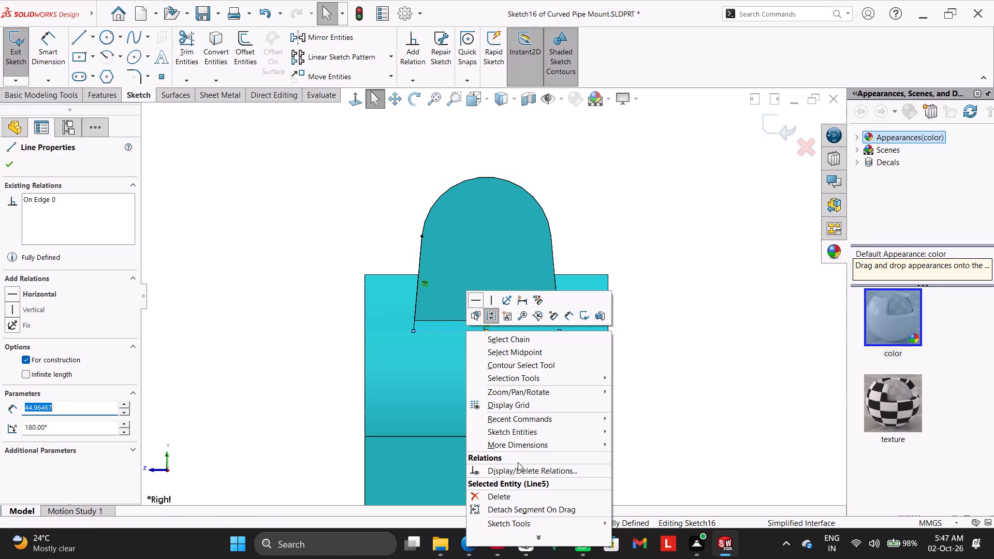
pyautogui.click(522, 491)
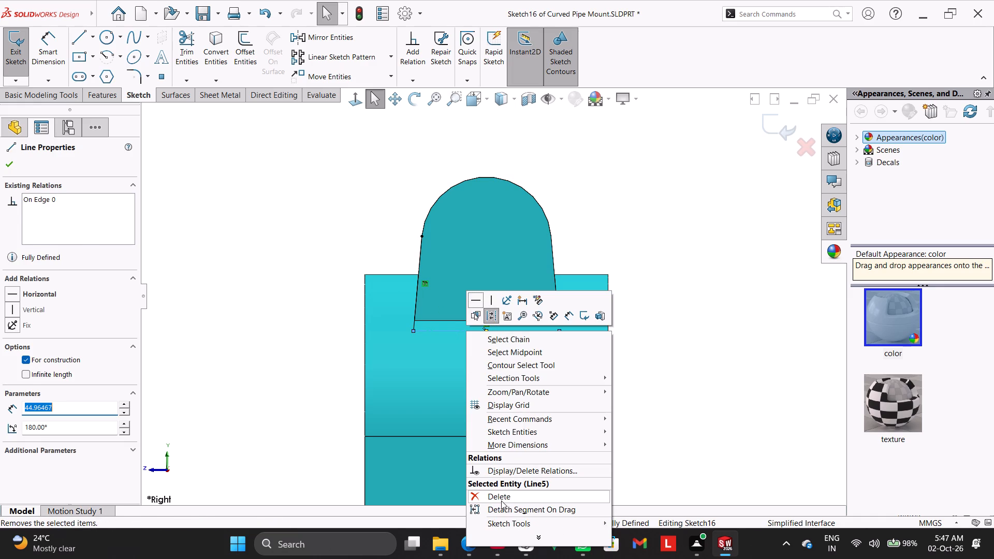
pyautogui.click(501, 501)
pyautogui.rightClick(417, 285)
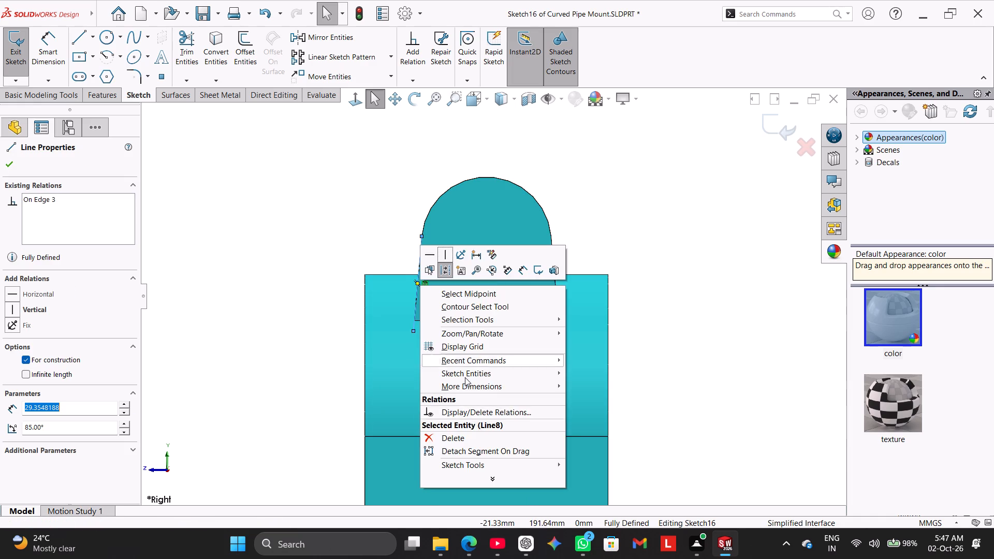
pyautogui.click(476, 440)
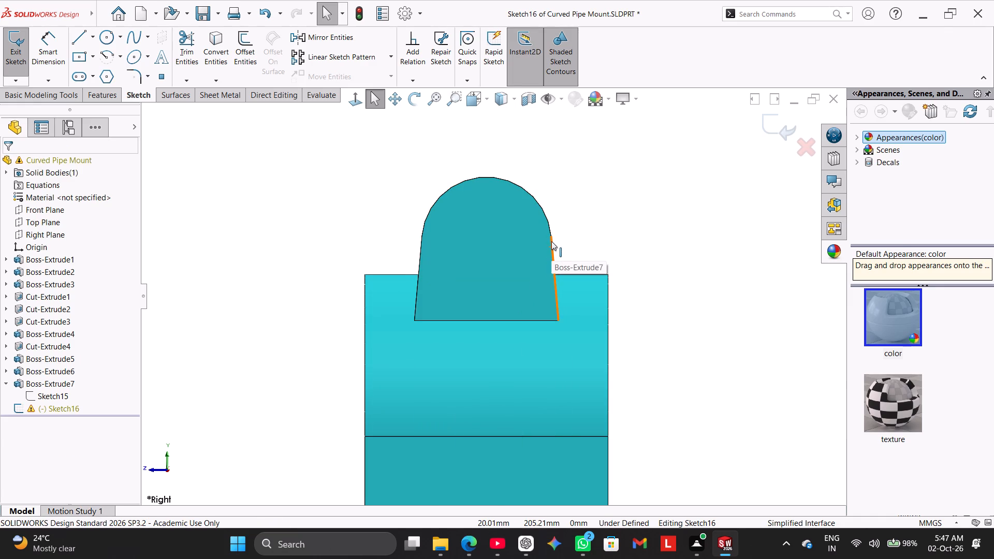
pyautogui.rightClick(551, 241)
pyautogui.click(347, 159)
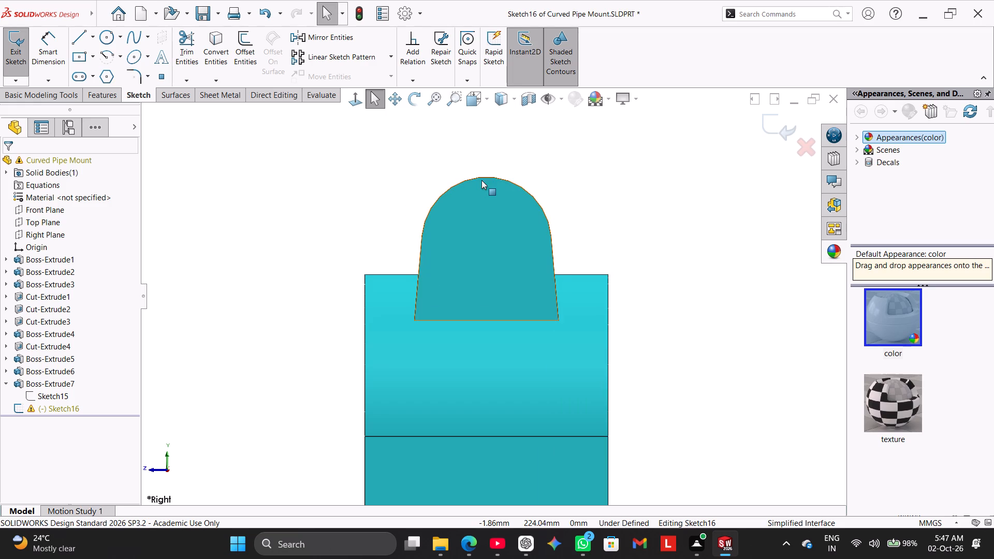
# Convert the upper lug's top arc, both slanted side edges and bottom edge into Sketch16 entities.
pyautogui.moveTo(416, 200); pyautogui.dragTo(431, 225, button='middle')
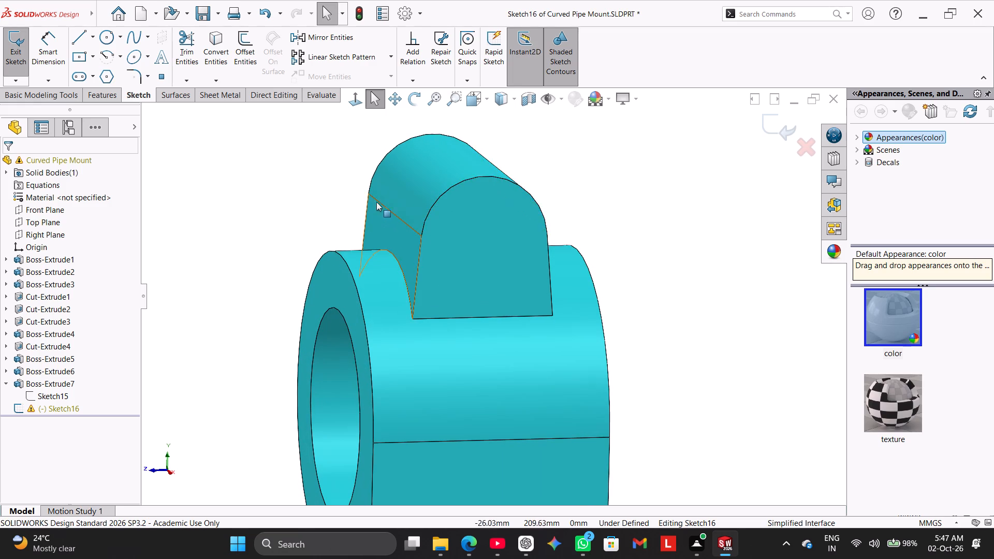
pyautogui.click(357, 92)
pyautogui.click(339, 143)
pyautogui.scroll(-4, 420, 146)
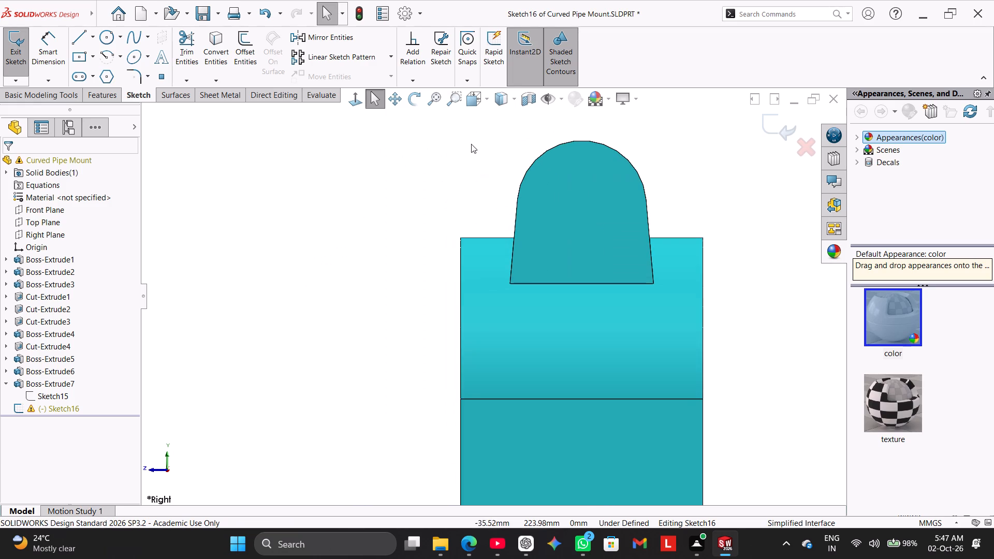
pyautogui.click(226, 43)
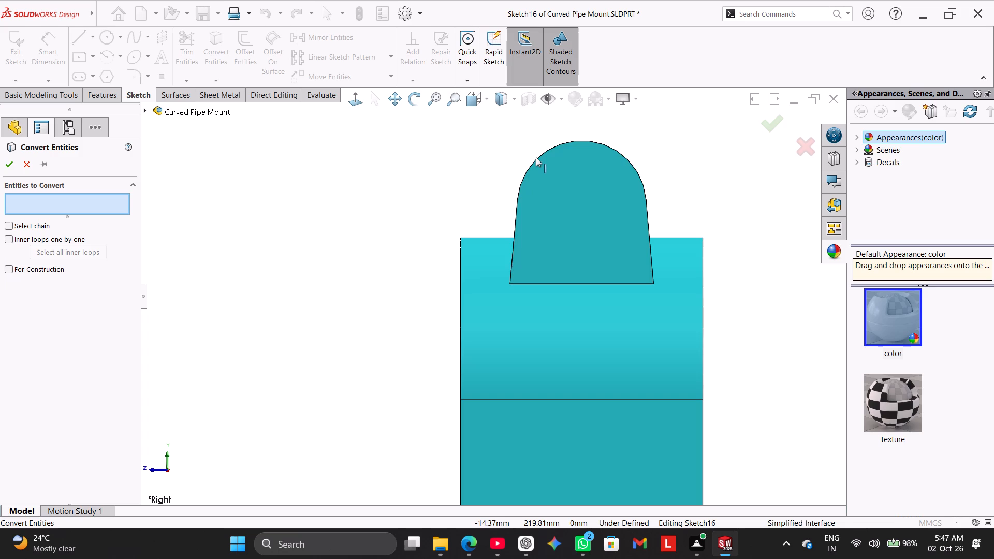
pyautogui.click(536, 157)
pyautogui.click(517, 224)
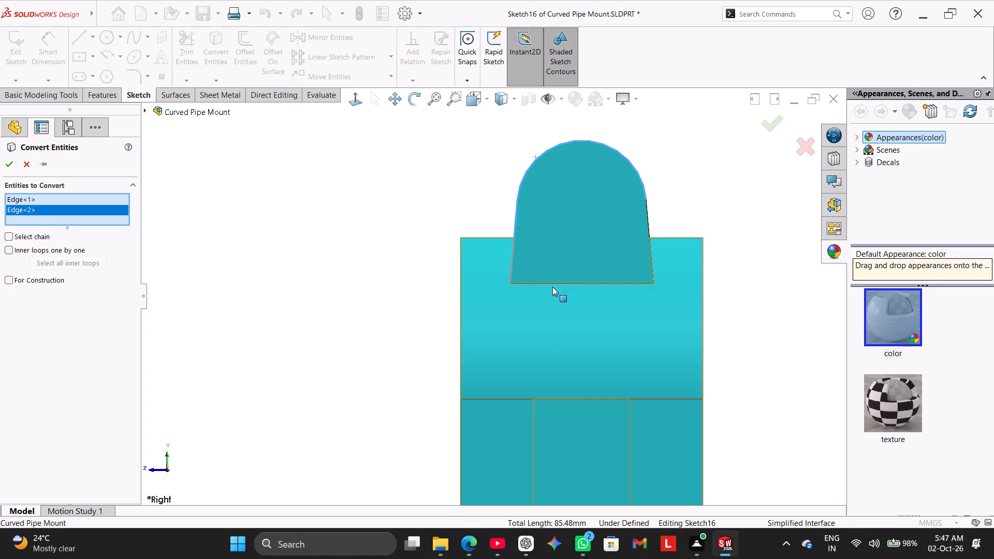
pyautogui.click(553, 284)
pyautogui.click(649, 247)
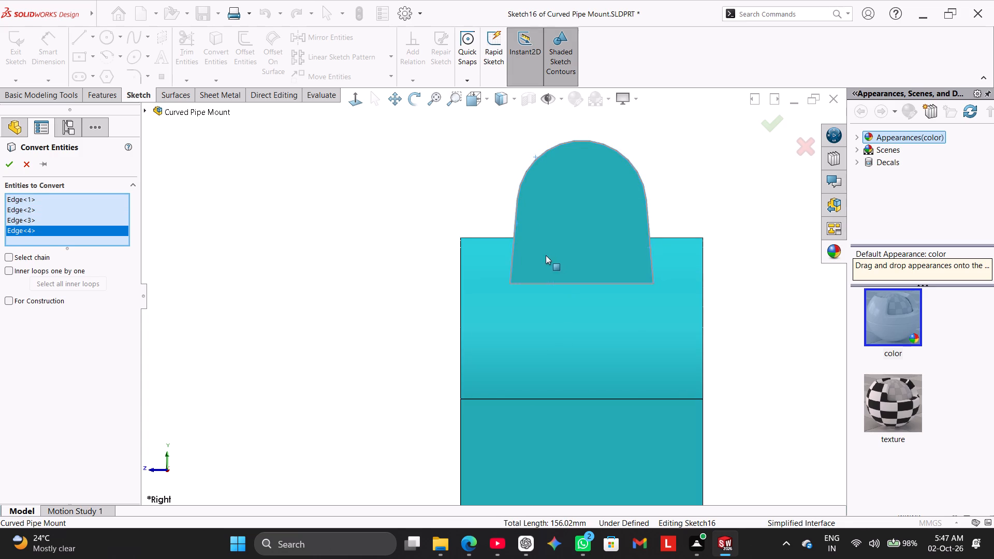
pyautogui.scroll(2, 544, 255)
pyautogui.click(10, 166)
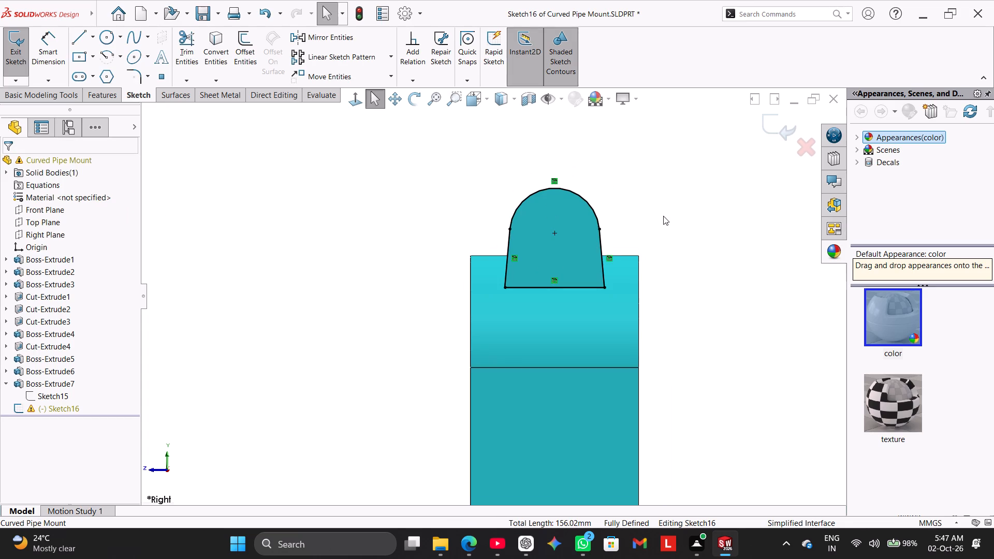
# Offset the whole converted lug outline outward by 18 mm as a closed chain.
pyautogui.click(256, 46)
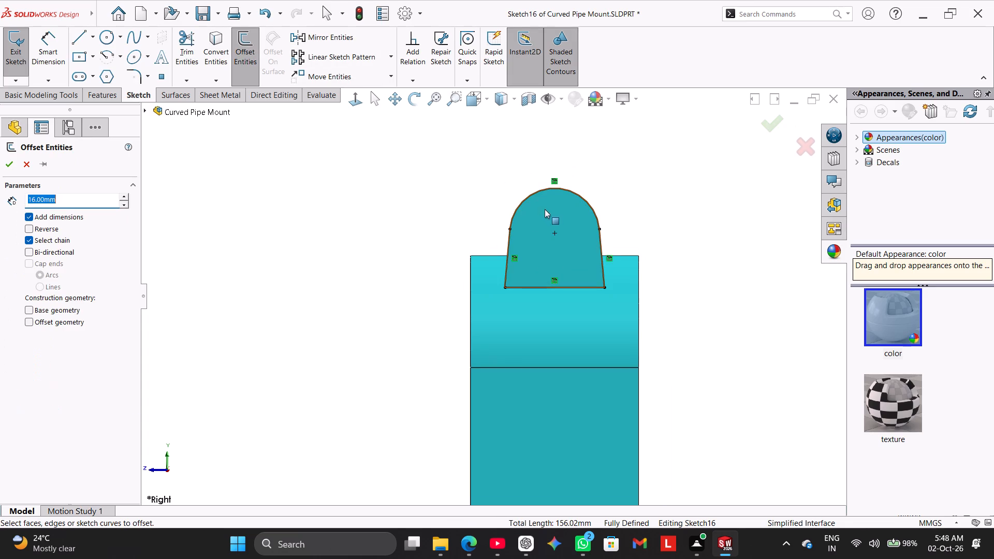
pyautogui.click(509, 249)
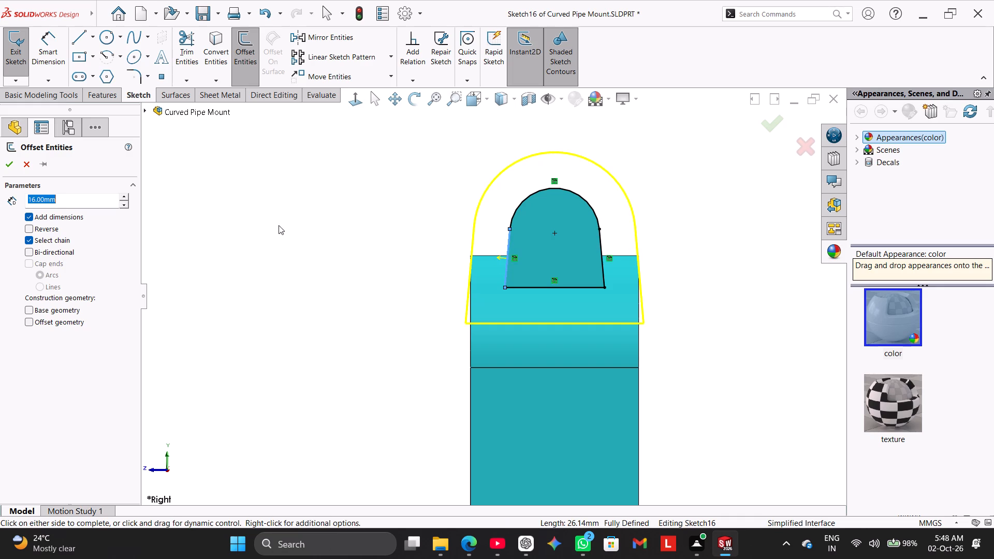
pyautogui.doubleClick(87, 204)
pyautogui.write('17')
pyautogui.press('Return')
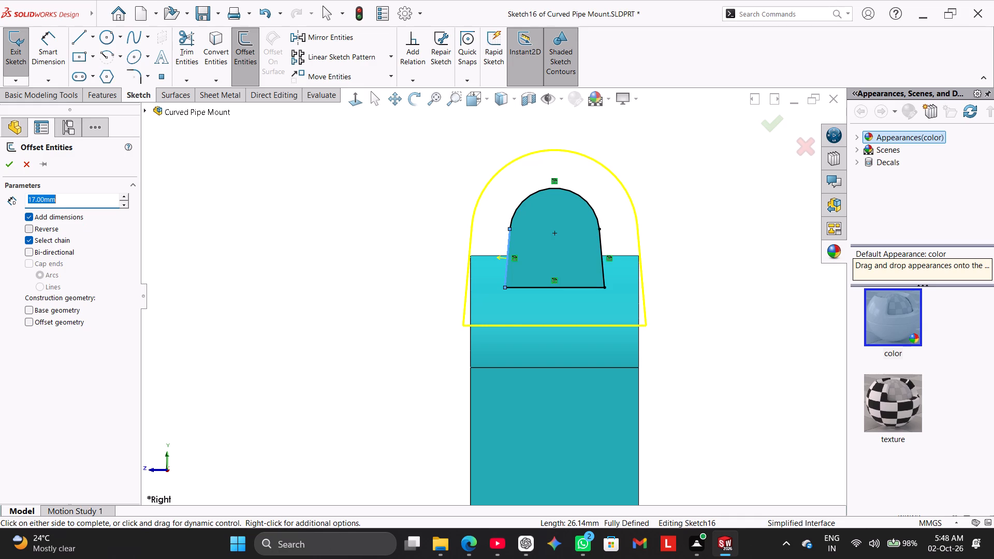
pyautogui.moveTo(354, 252); pyautogui.dragTo(374, 276, button='middle')
pyautogui.click(97, 211)
pyautogui.click(96, 207)
pyautogui.click(96, 207)
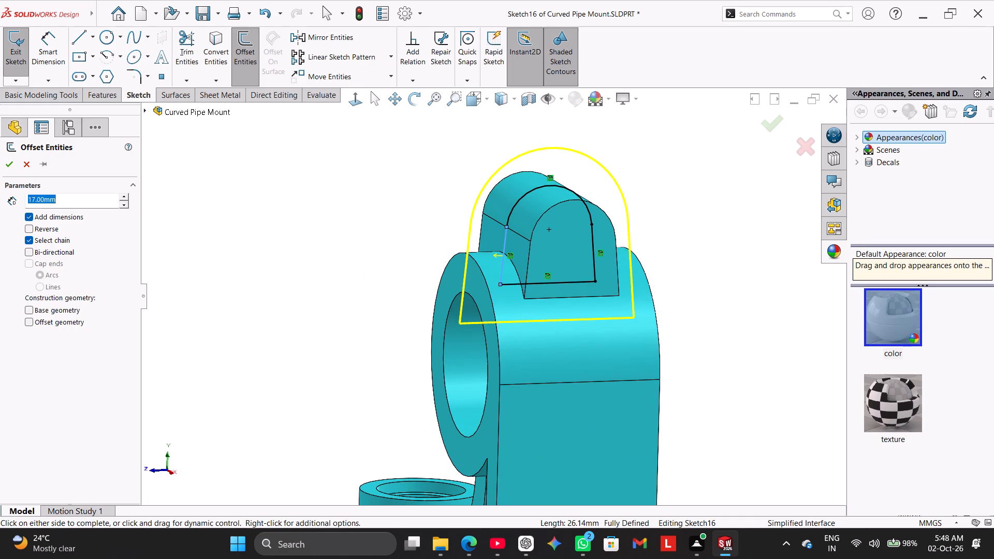
pyautogui.write('18')
pyautogui.press('Return')
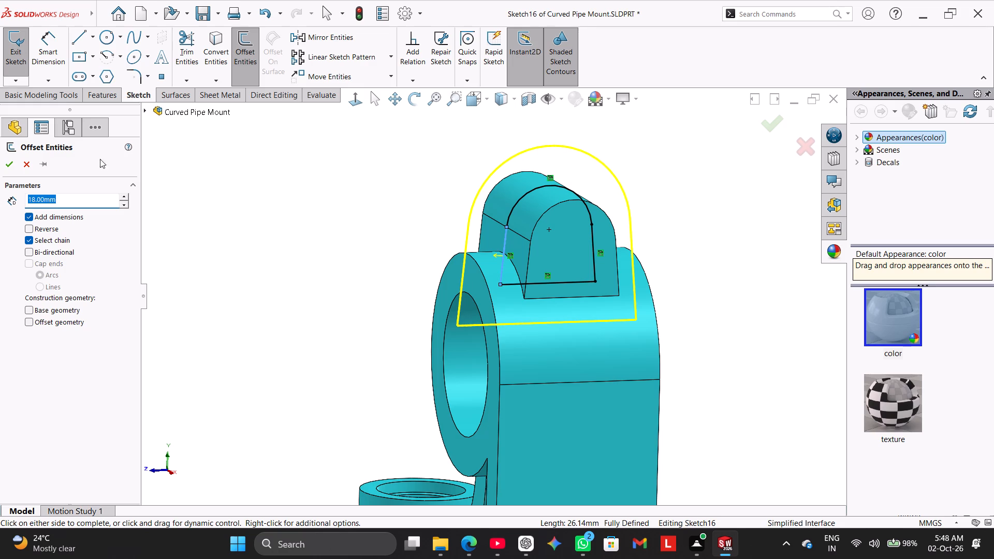
pyautogui.click(8, 167)
pyautogui.click(210, 278)
# Change the inner converted outline, its arc and three lines, into construction geometry.
pyautogui.moveTo(290, 314); pyautogui.dragTo(257, 298, button='middle')
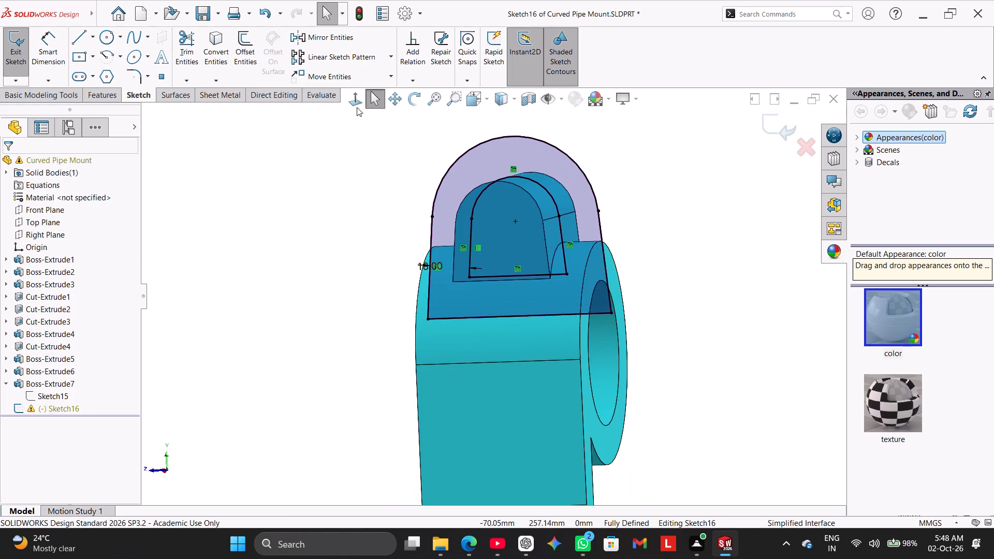
pyautogui.click(357, 102)
pyautogui.scroll(-3, 520, 228)
pyautogui.scroll(1, 536, 225)
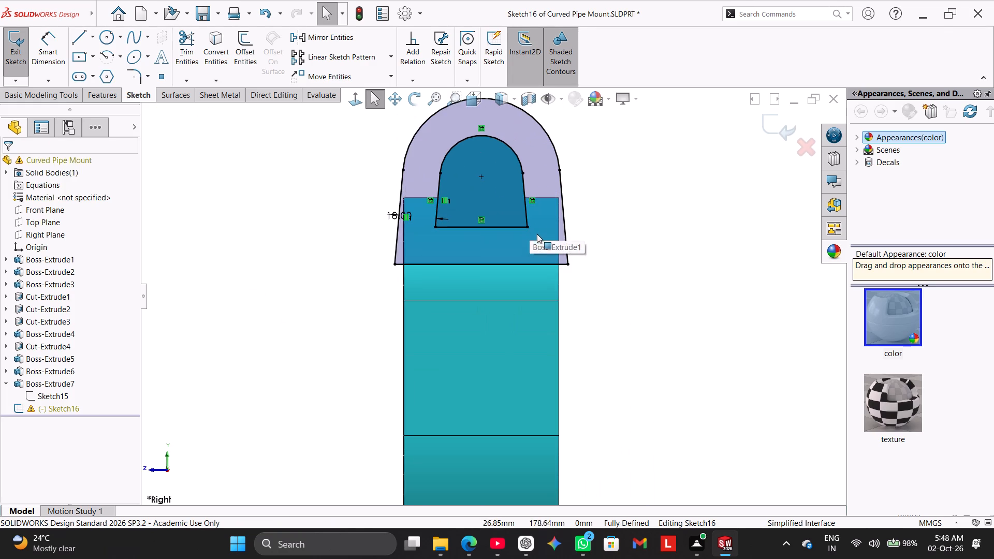
pyautogui.click(542, 244)
pyautogui.click(298, 247)
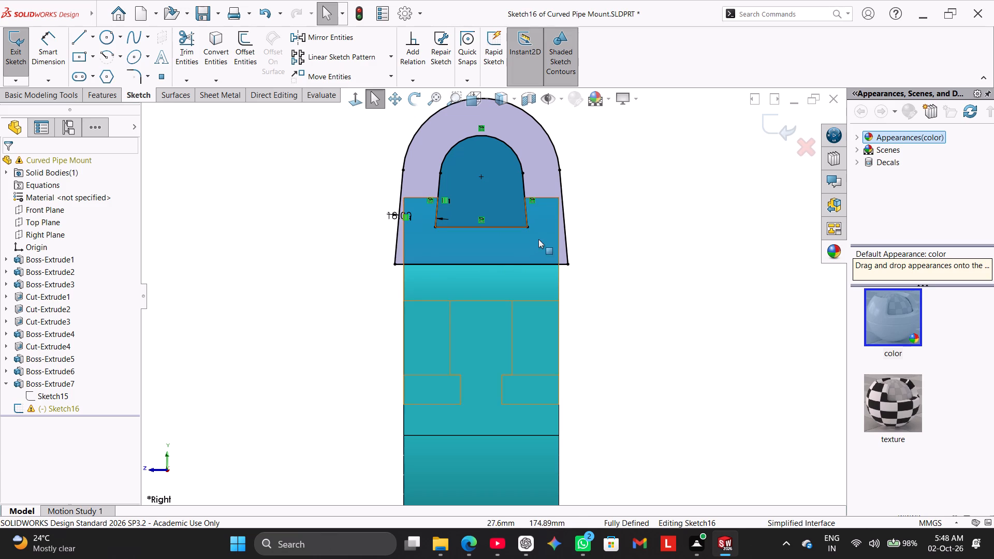
pyautogui.moveTo(546, 240); pyautogui.dragTo(451, 123)
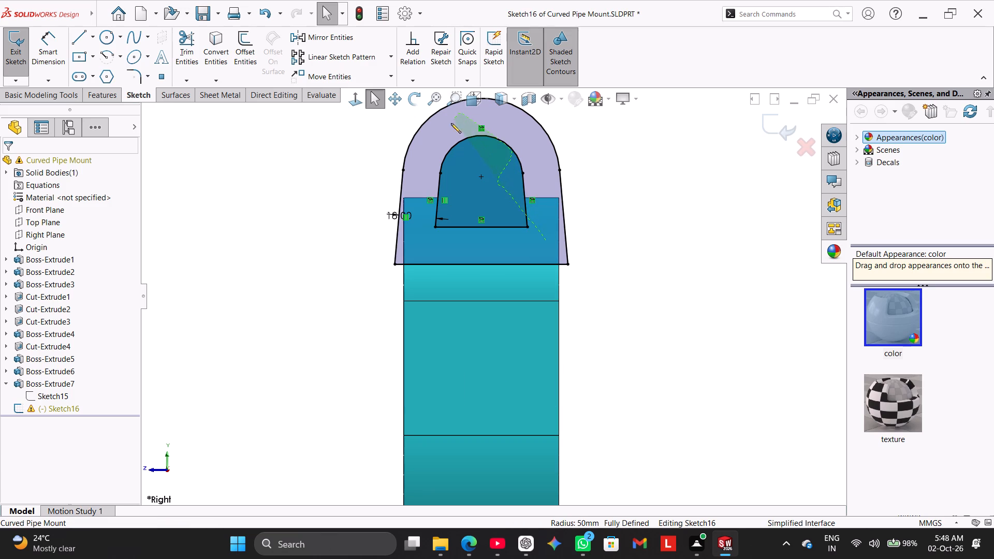
pyautogui.moveTo(451, 123); pyautogui.dragTo(511, 171)
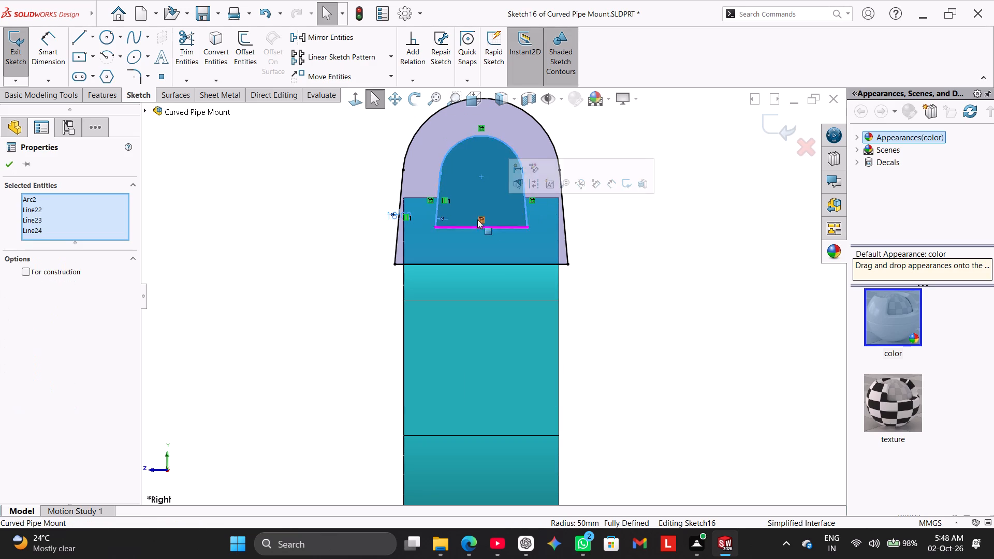
pyautogui.click(537, 184)
pyautogui.click(275, 203)
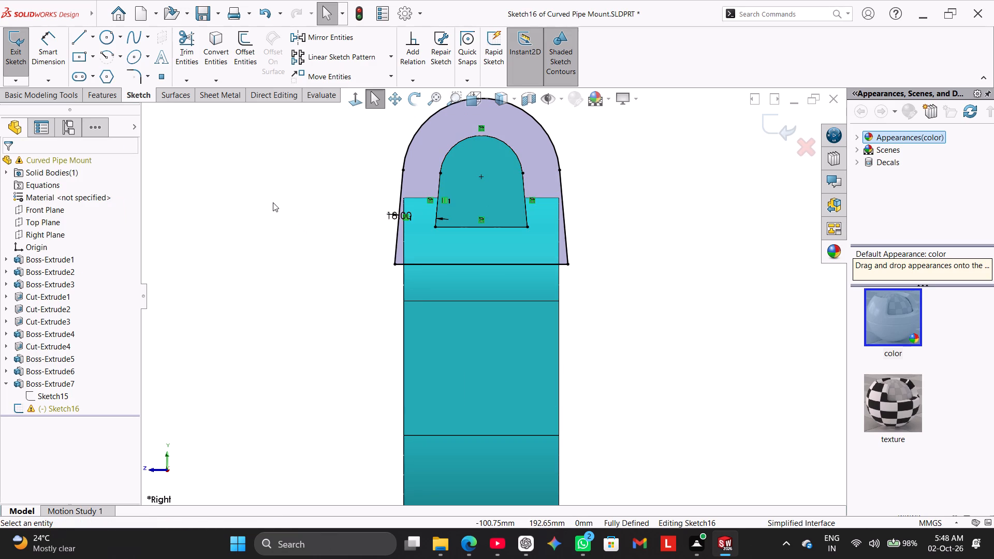
# Switch the selection method from lasso to box selection and exit Sketch16.
pyautogui.rightClick(273, 202)
pyautogui.click(293, 220)
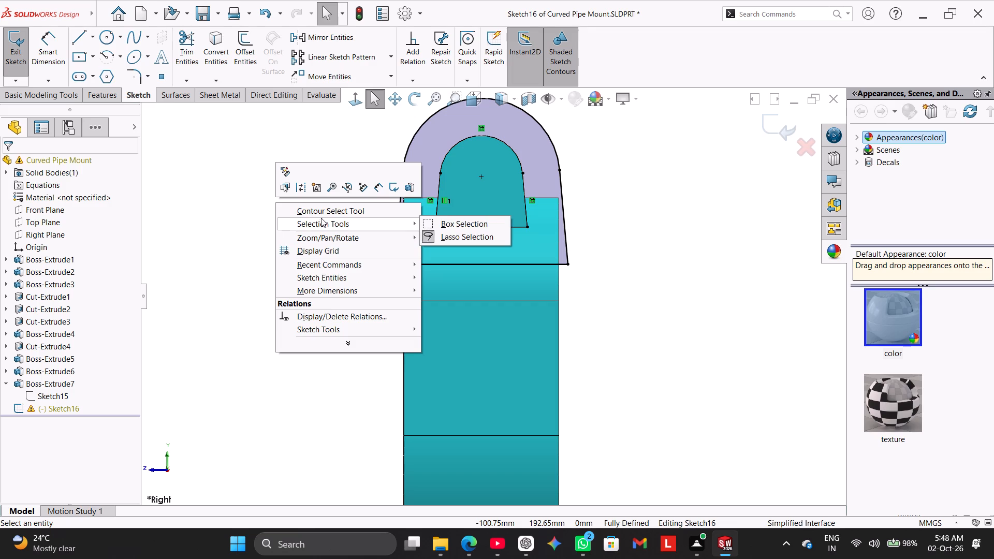
pyautogui.click(429, 221)
pyautogui.click(289, 227)
pyautogui.scroll(2, 288, 226)
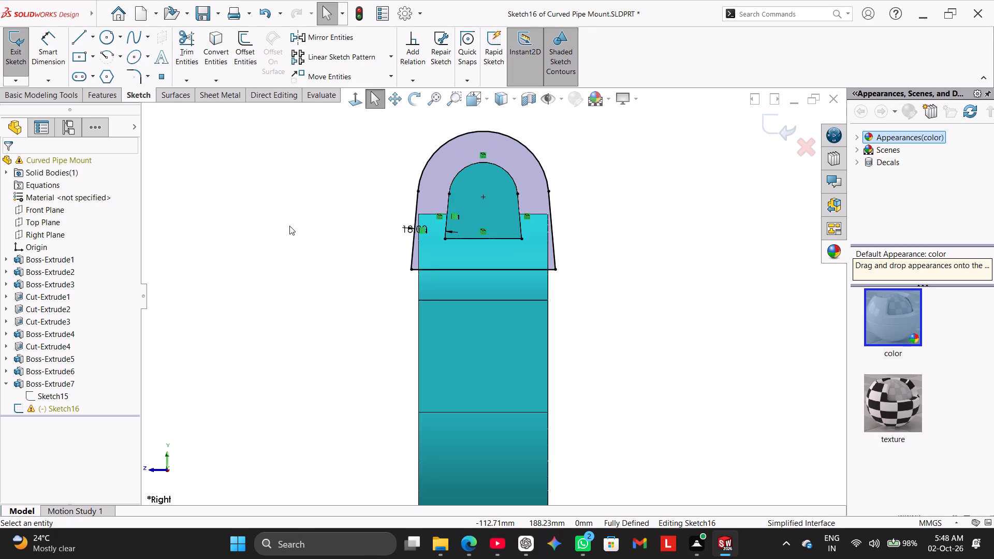
pyautogui.moveTo(9, 54); pyautogui.dragTo(15, 58)
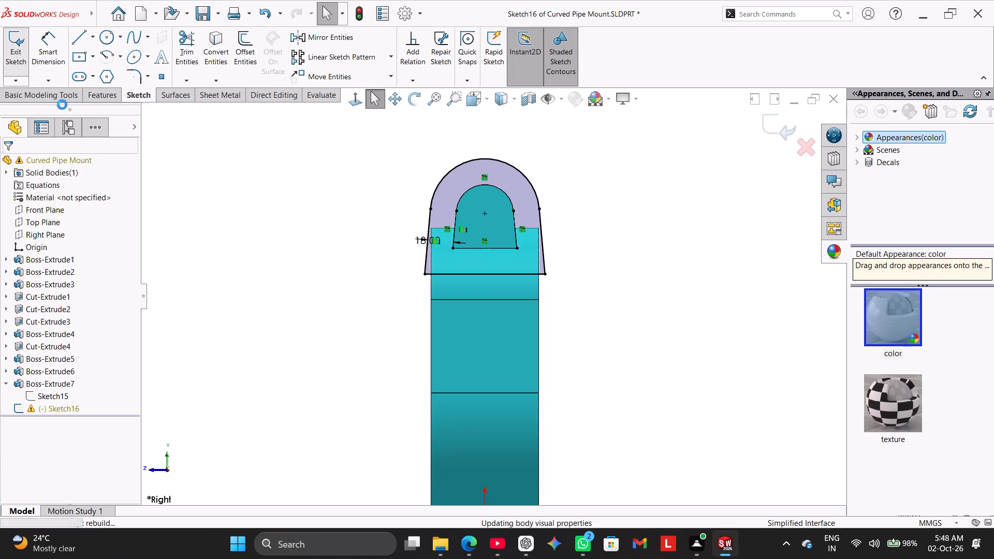
# Cut-extrude Sketch16 with a Mid Plane depth of 5 mm to split the upper lug and the pipe ring's wall.
pyautogui.moveTo(248, 239); pyautogui.dragTo(268, 258, button='middle')
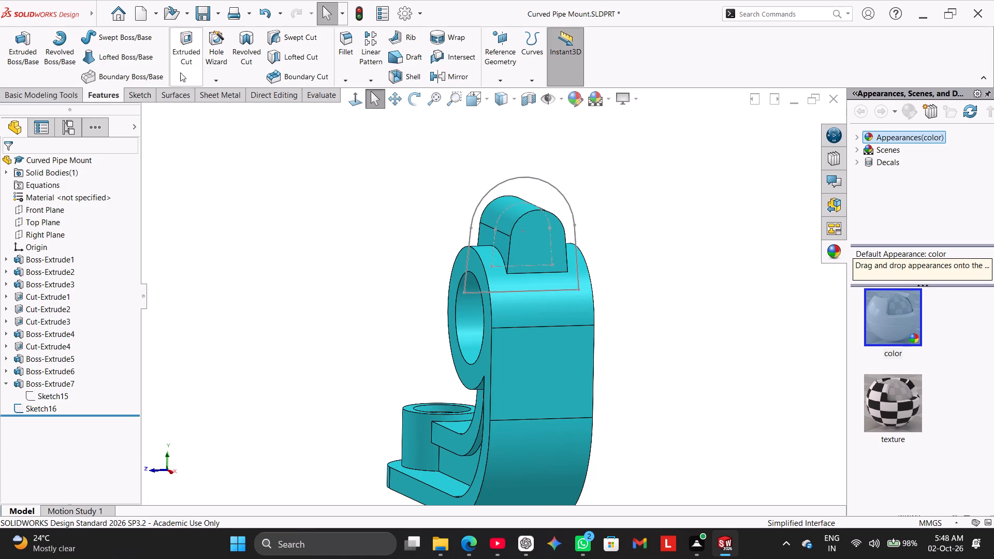
pyautogui.click(188, 60)
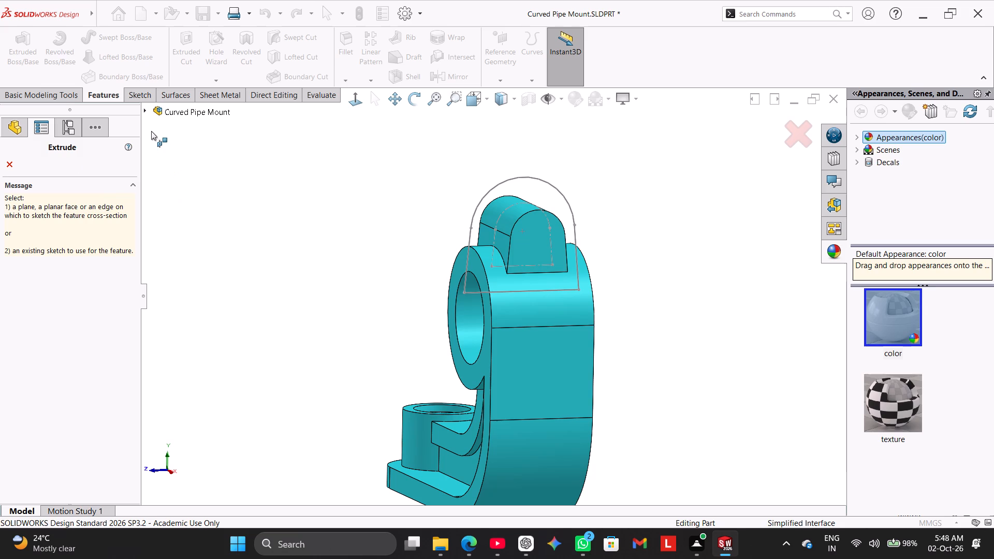
pyautogui.click(151, 116)
pyautogui.click(187, 342)
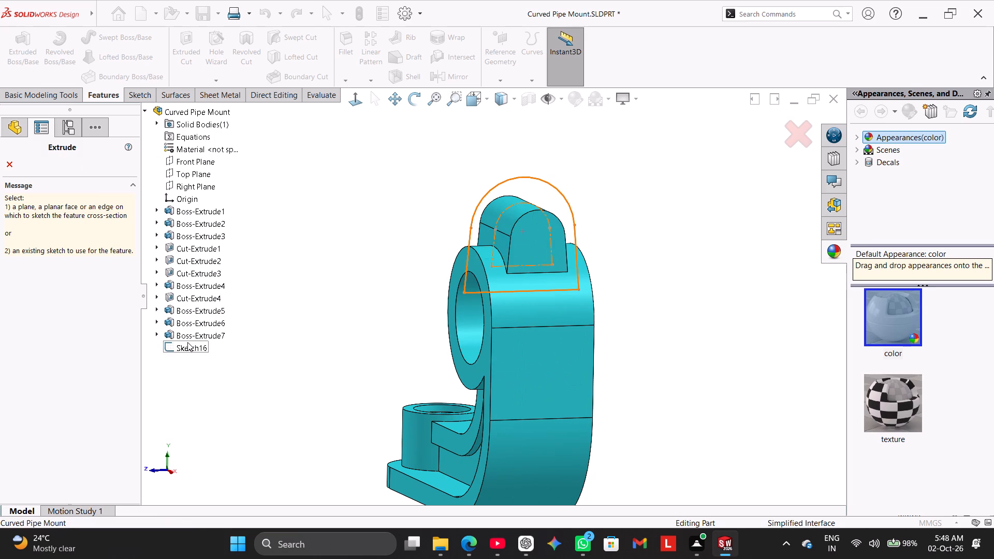
pyautogui.moveTo(265, 342); pyautogui.dragTo(293, 390, button='middle')
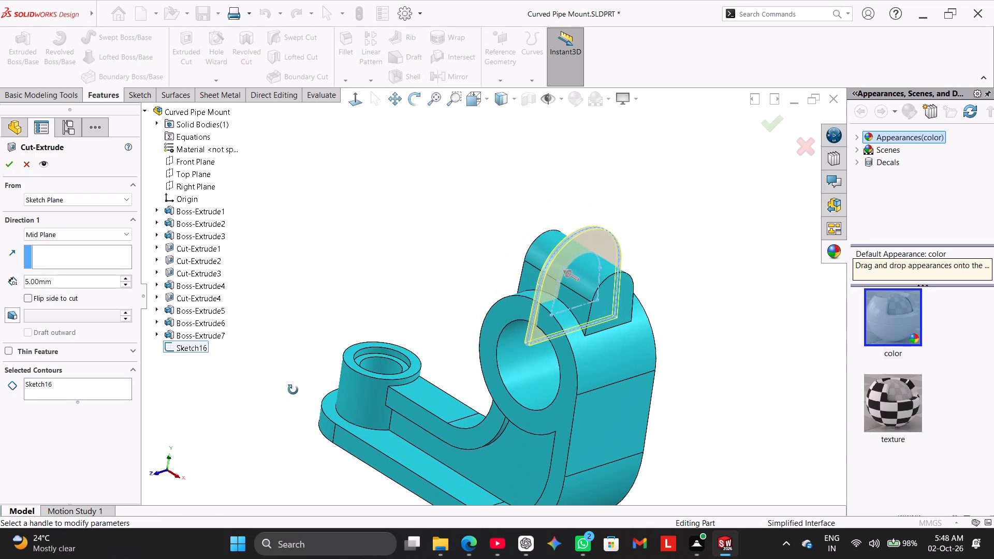
pyautogui.moveTo(293, 390); pyautogui.dragTo(294, 394, button='middle')
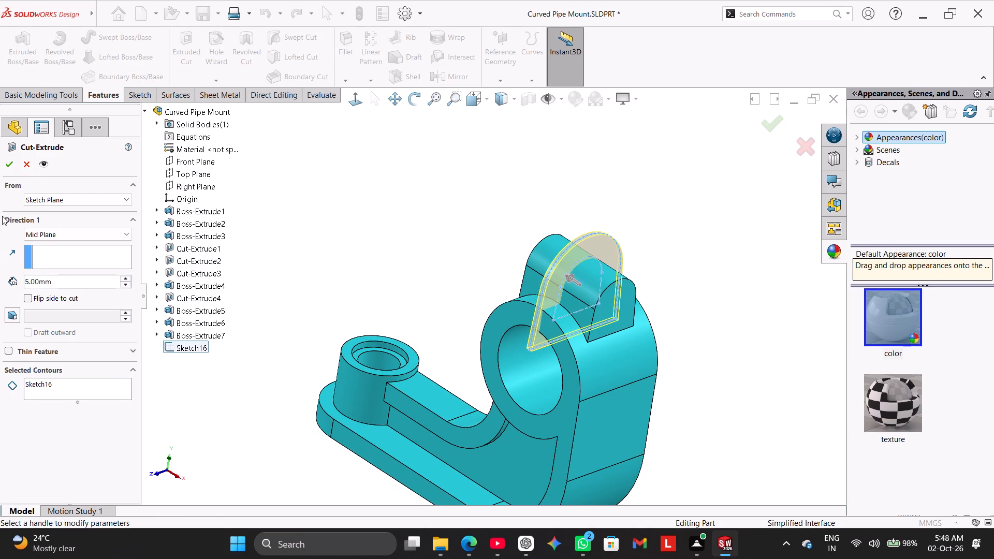
pyautogui.click(4, 164)
pyautogui.click(330, 339)
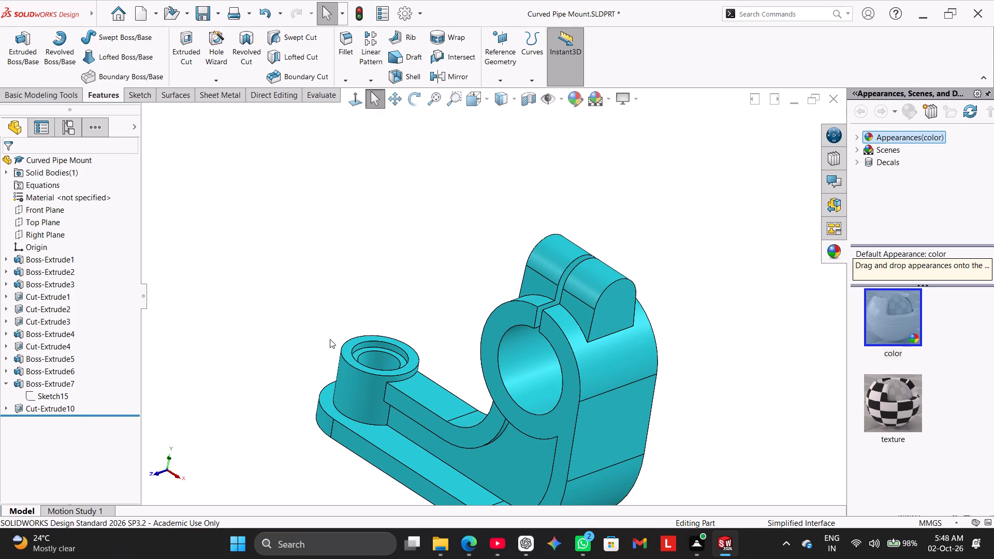
pyautogui.moveTo(299, 339); pyautogui.dragTo(355, 282, button='right')
pyautogui.moveTo(303, 328); pyautogui.dragTo(386, 214, button='right')
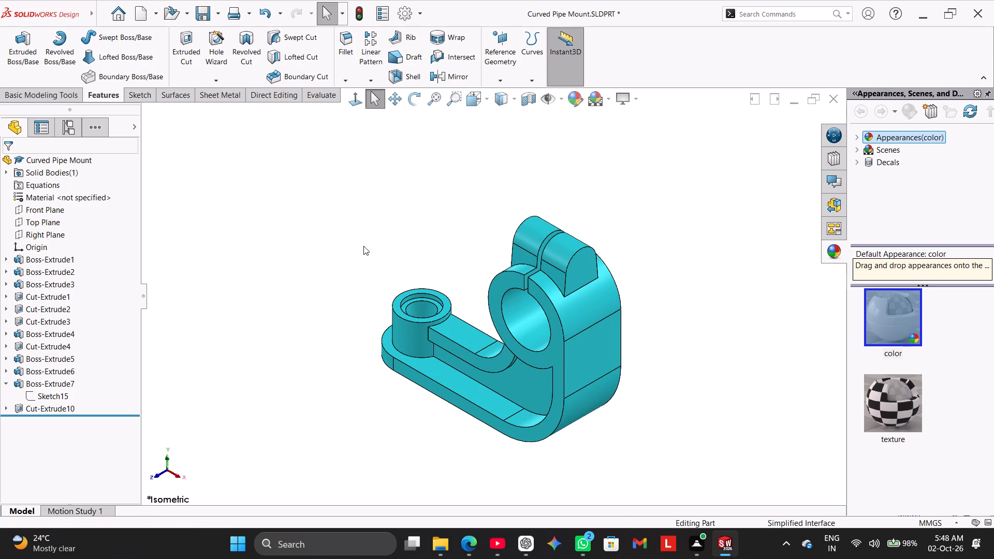
pyautogui.click(5, 388)
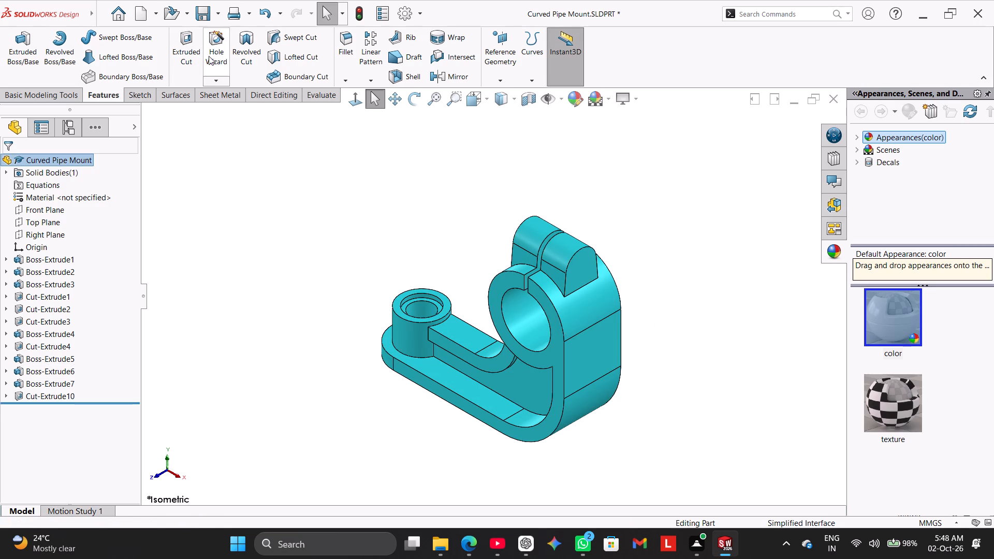
# Specify a counterbored legacy hole in the Hole Wizard with a counterbore depth of 6.60 mm.
pyautogui.click(209, 55)
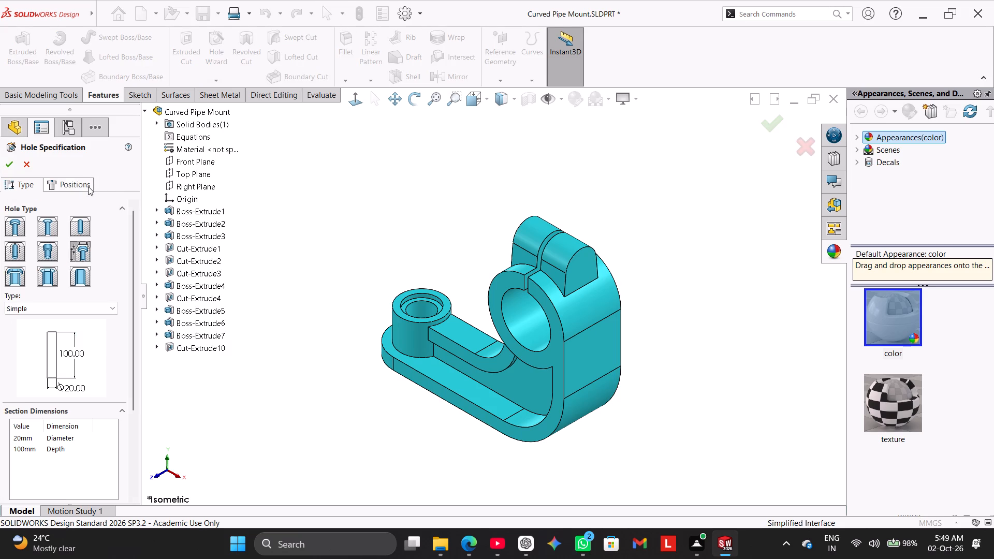
pyautogui.click(88, 186)
pyautogui.click(32, 188)
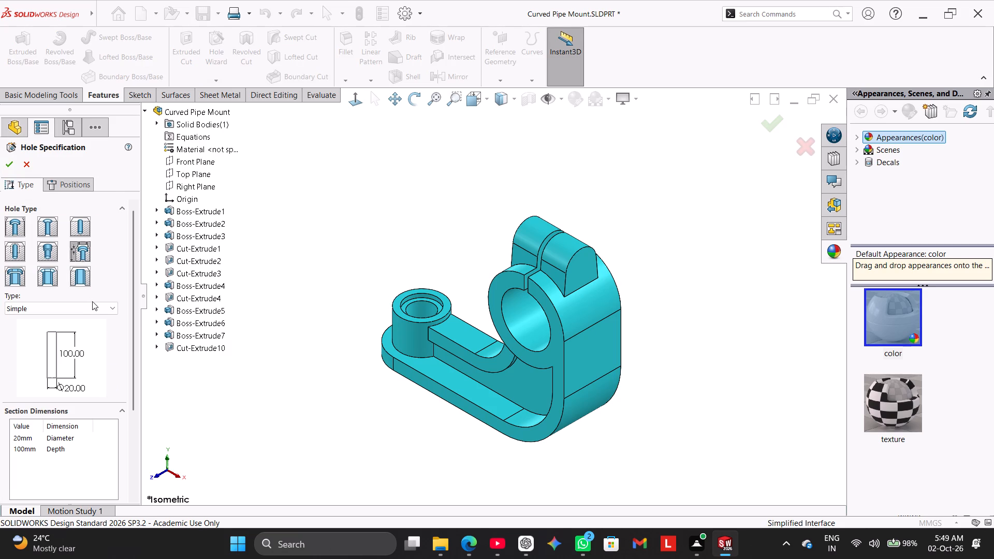
pyautogui.click(94, 305)
pyautogui.click(85, 379)
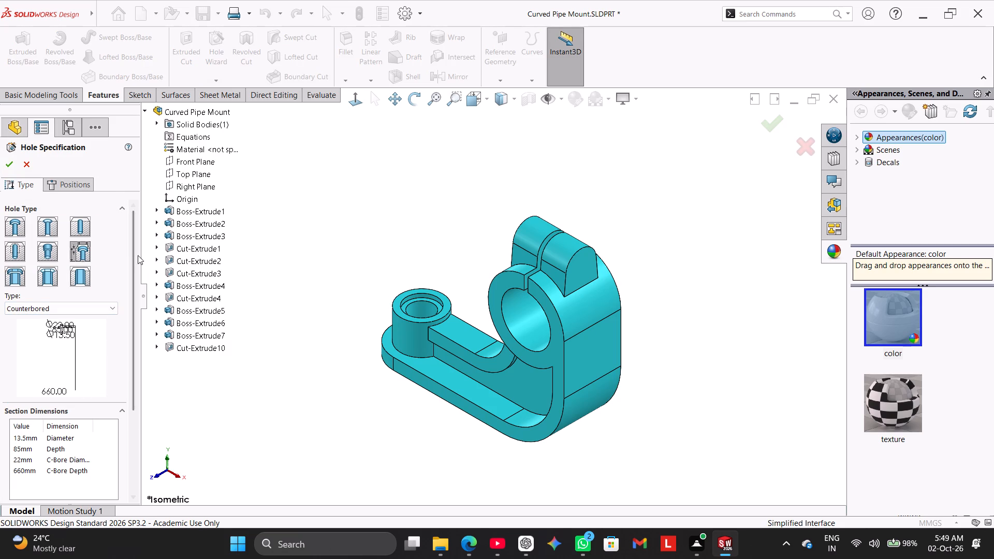
pyautogui.doubleClick(33, 470)
pyautogui.write('6.60')
pyautogui.press('Return')
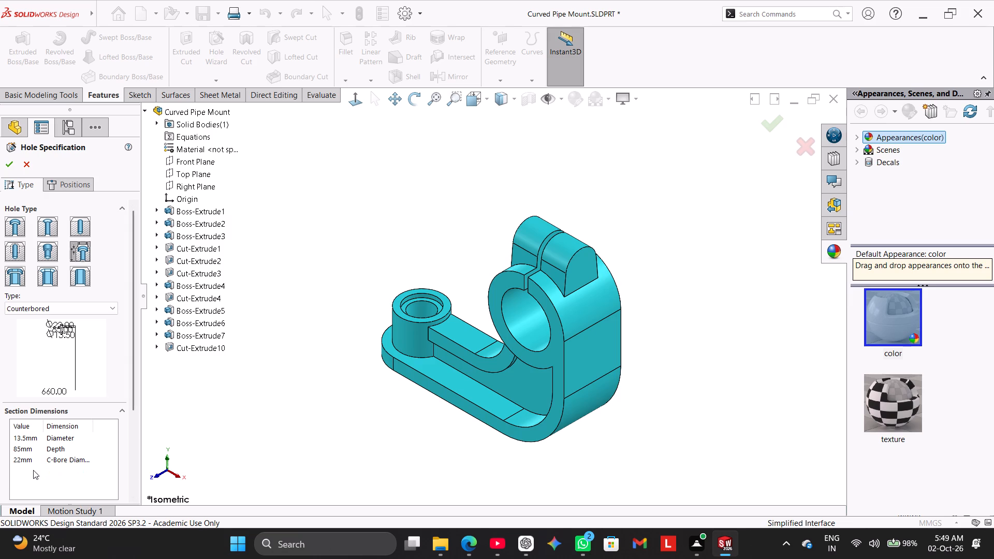
pyautogui.moveTo(131, 359); pyautogui.dragTo(134, 444)
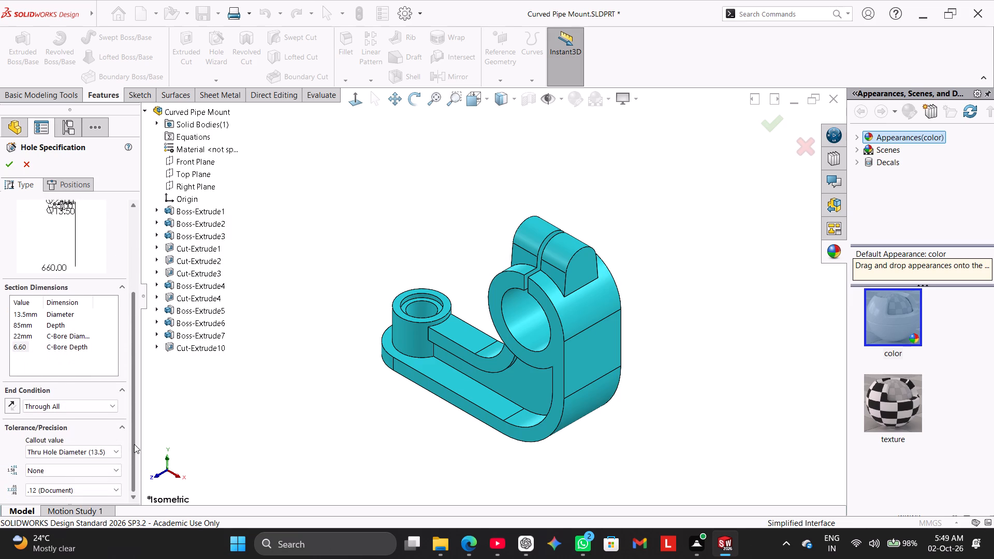
pyautogui.moveTo(134, 444); pyautogui.dragTo(131, 463)
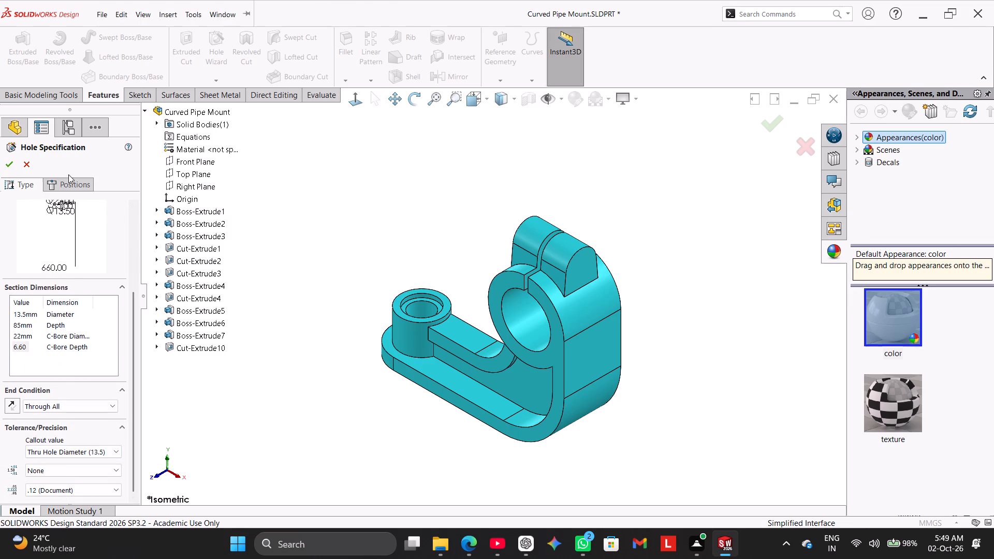
# Place the counterbored hole on the upper lug's flat end face, concentric with its rounded top, and finish the Hole Wizard.
pyautogui.click(72, 182)
pyautogui.click(77, 375)
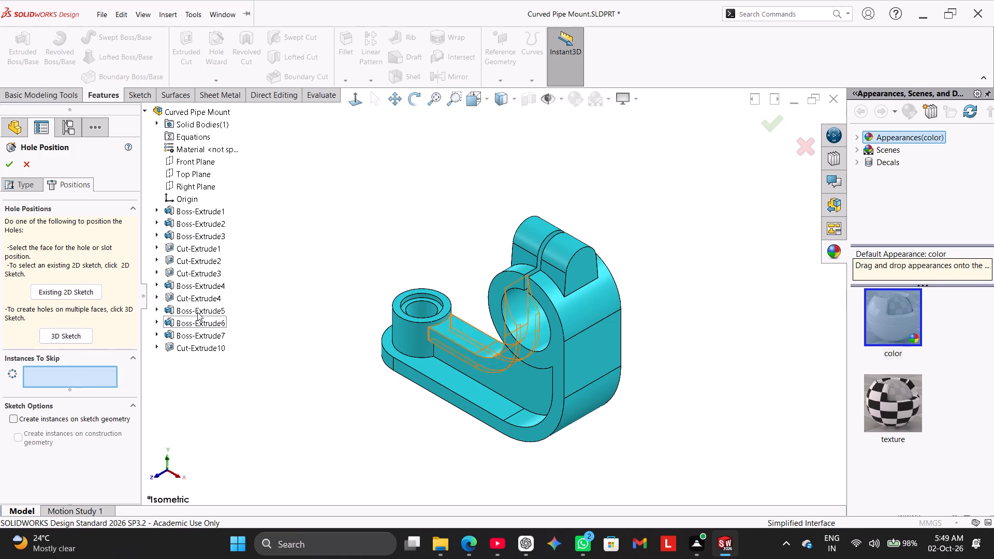
pyautogui.moveTo(427, 230); pyautogui.dragTo(484, 305, button='middle')
pyautogui.click(591, 282)
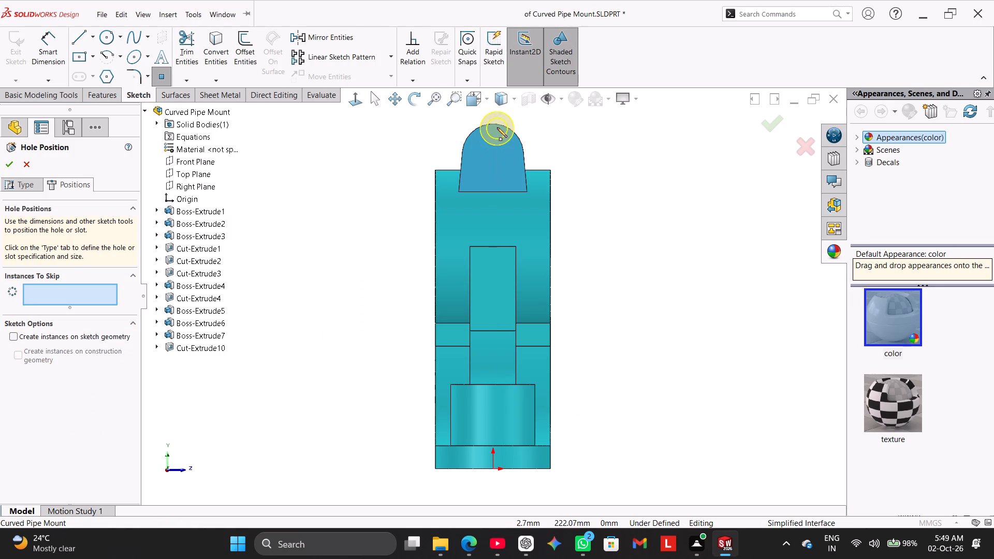
pyautogui.click(492, 155)
pyautogui.click(7, 164)
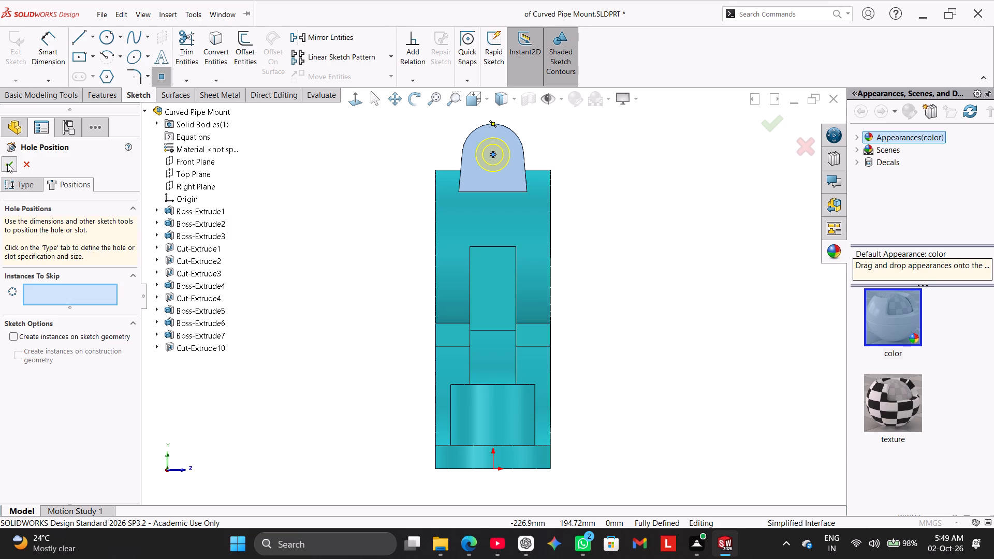
pyautogui.click(244, 201)
pyautogui.moveTo(283, 208); pyautogui.dragTo(275, 245, button='middle')
pyautogui.moveTo(256, 263); pyautogui.dragTo(368, 143, button='right')
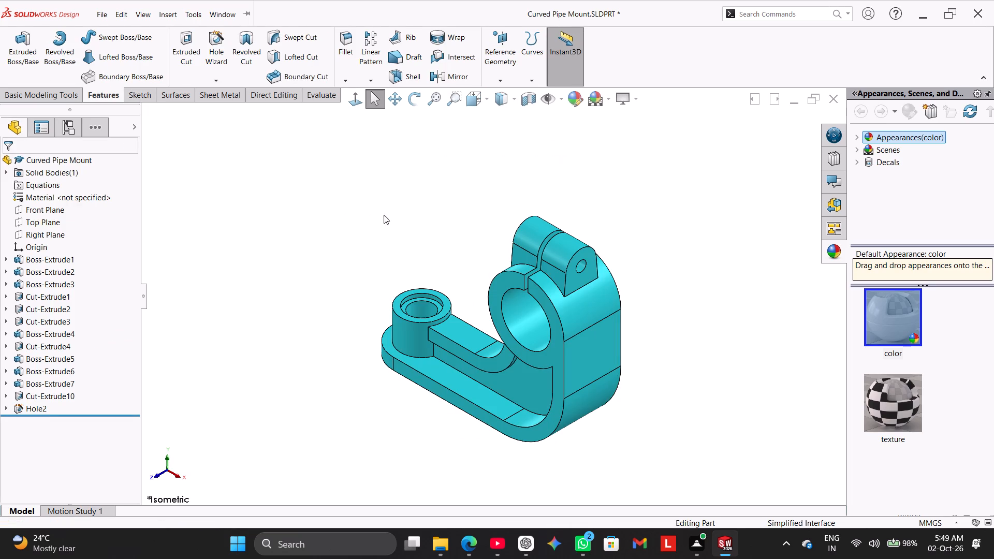
# Check the lug hole's height above the base's bottom edge with a Smart Dimension in a temporary sketch on the Right Plane.
pyautogui.click(38, 236)
pyautogui.click(50, 222)
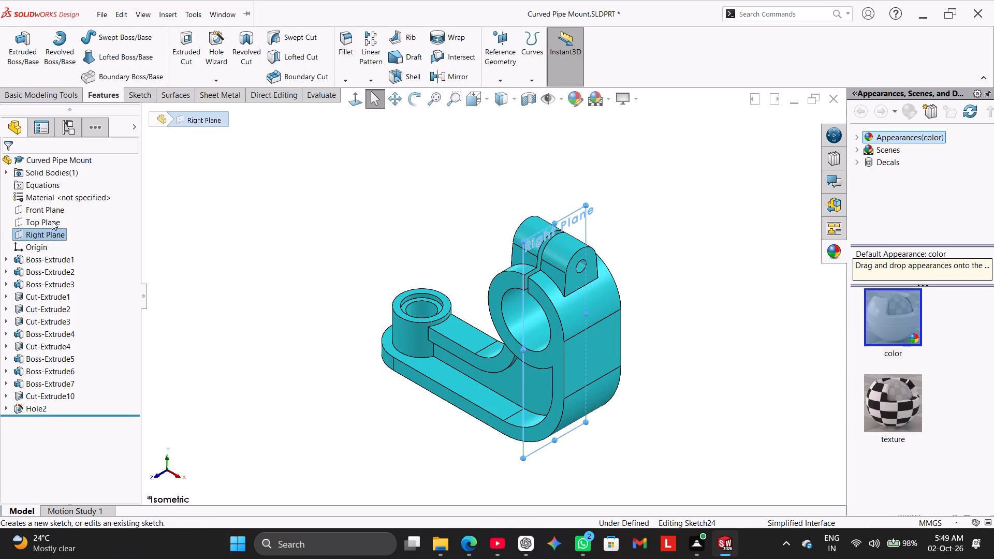
pyautogui.click(209, 273)
pyautogui.click(45, 45)
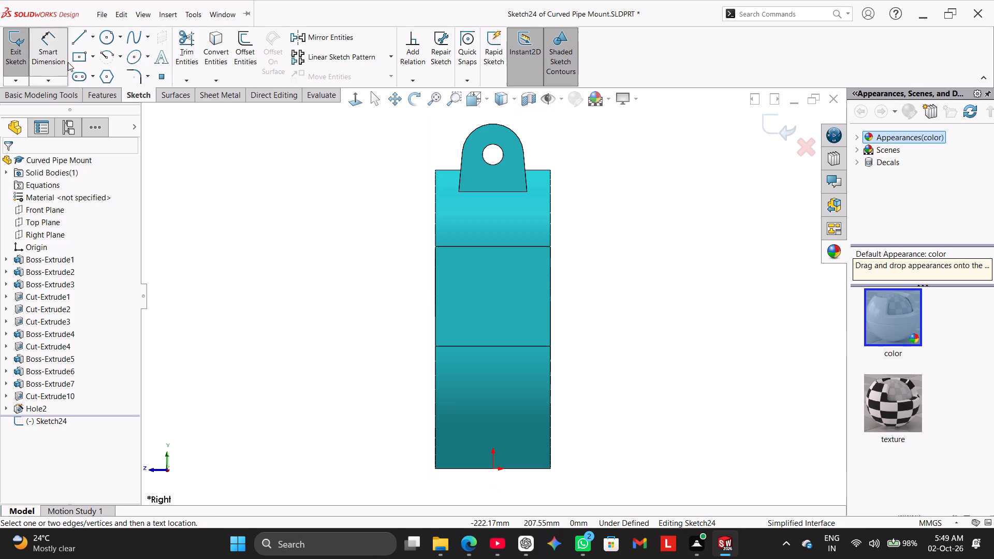
pyautogui.click(493, 164)
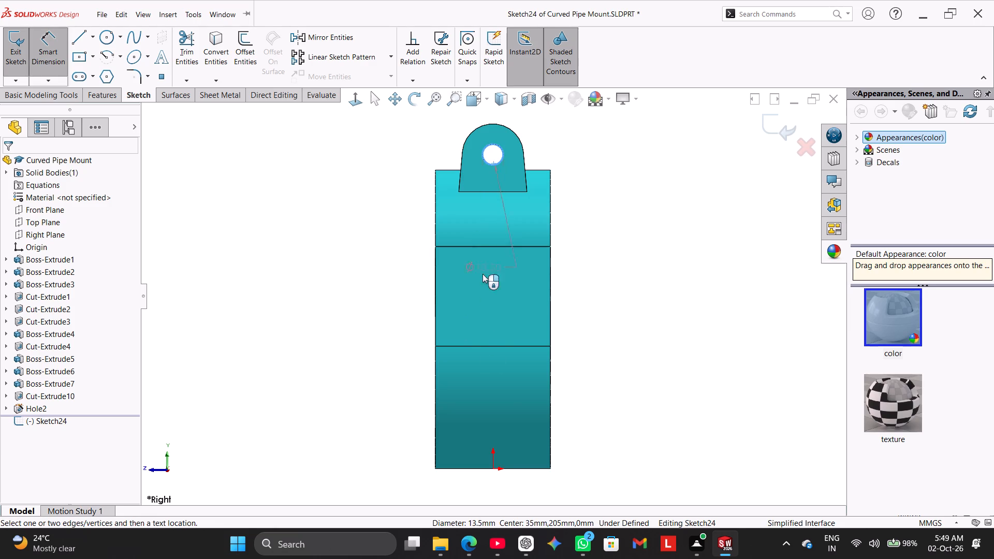
pyautogui.moveTo(491, 470); pyautogui.dragTo(499, 466)
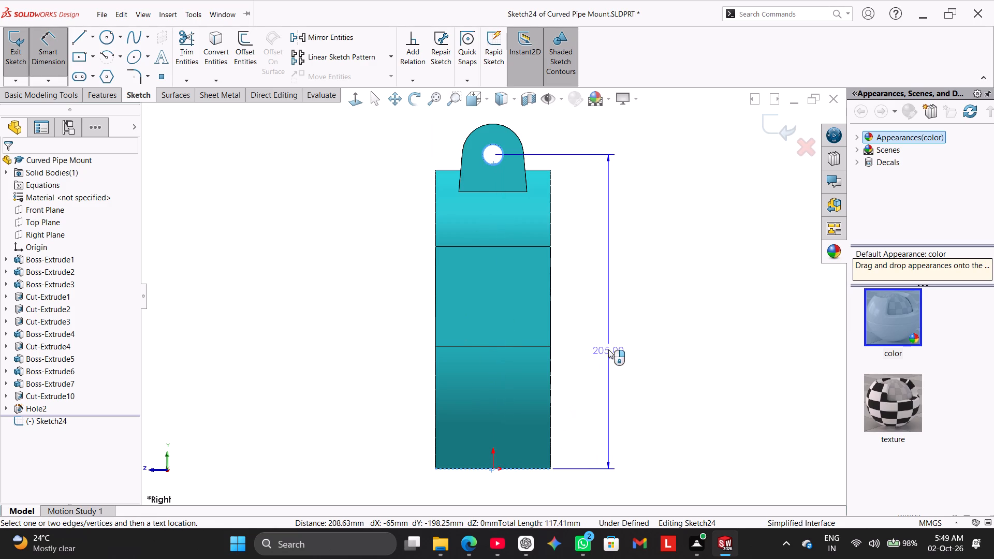
pyautogui.click(608, 349)
pyautogui.click(587, 273)
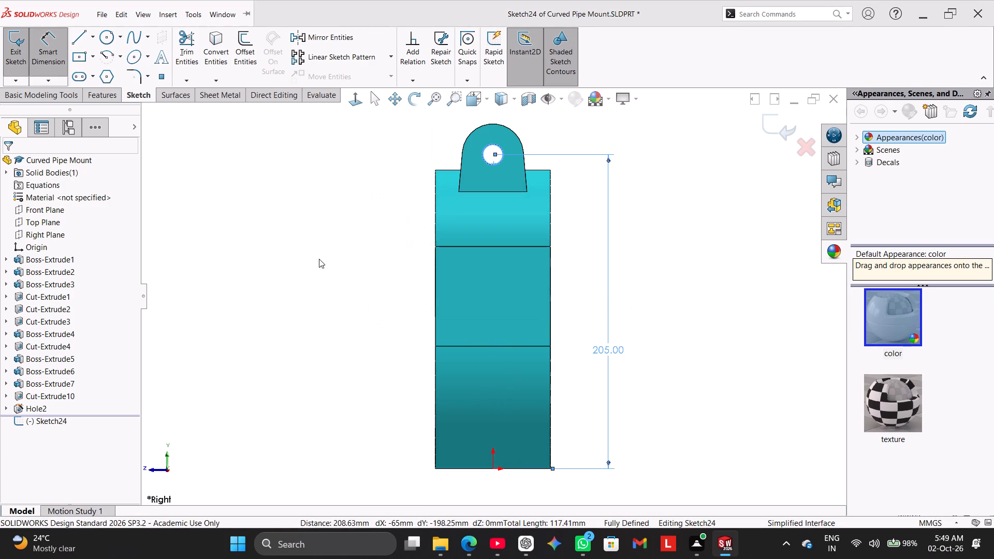
pyautogui.rightClick(311, 255)
pyautogui.click(337, 290)
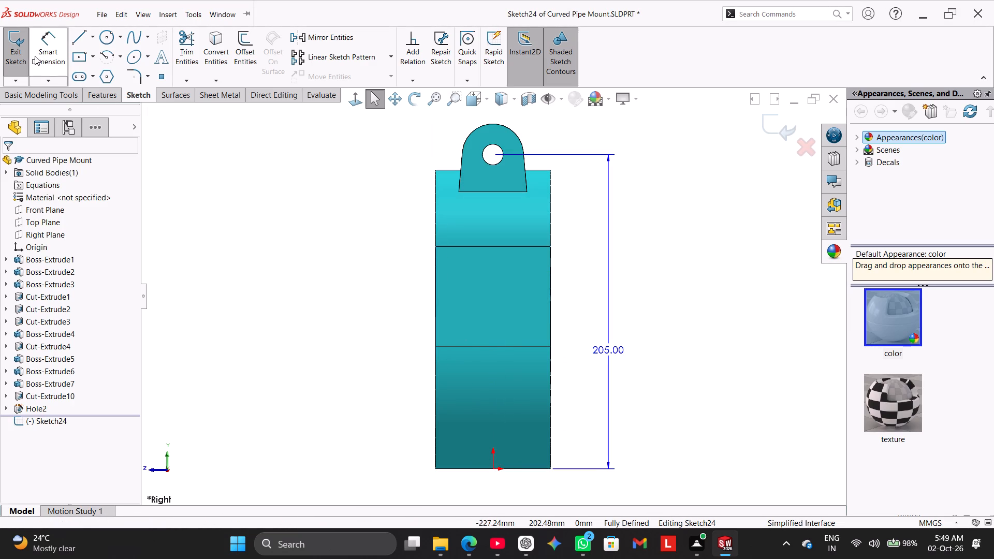
pyautogui.click(23, 54)
pyautogui.moveTo(235, 266); pyautogui.dragTo(655, 91, button='right')
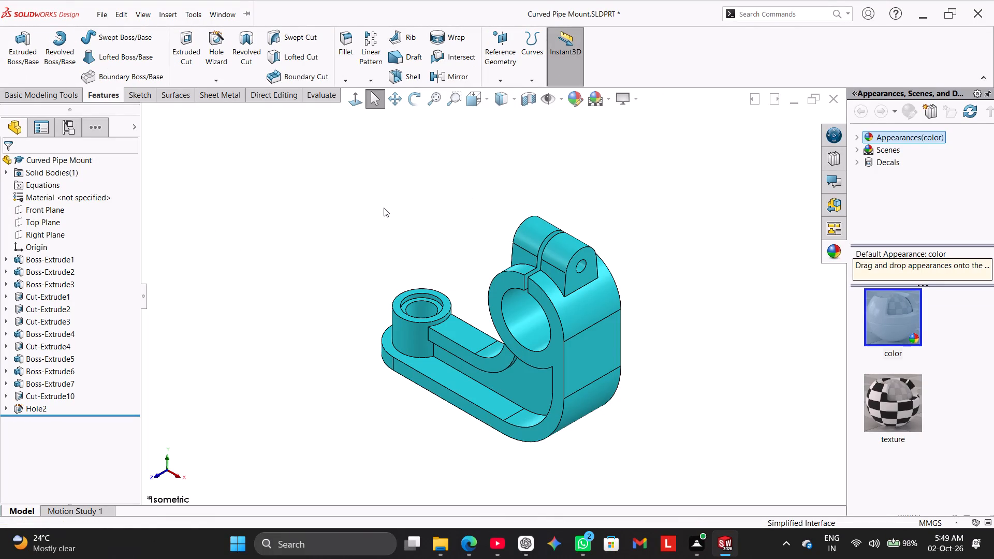
pyautogui.click(270, 228)
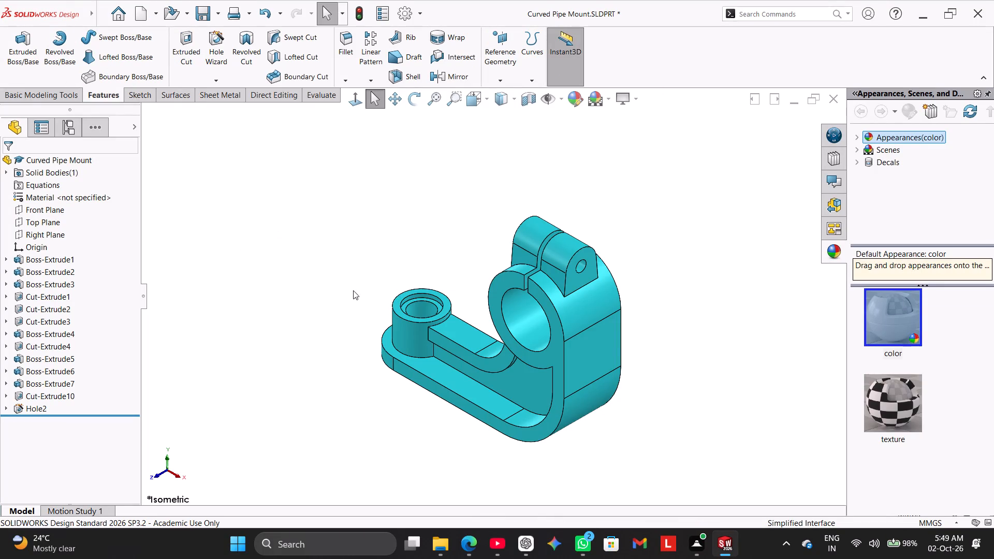
# Save the part as Curved Pipe Mount.SLDPRT in the Internship Works folder, replacing the existing file.
pyautogui.click(214, 16)
pyautogui.click(225, 45)
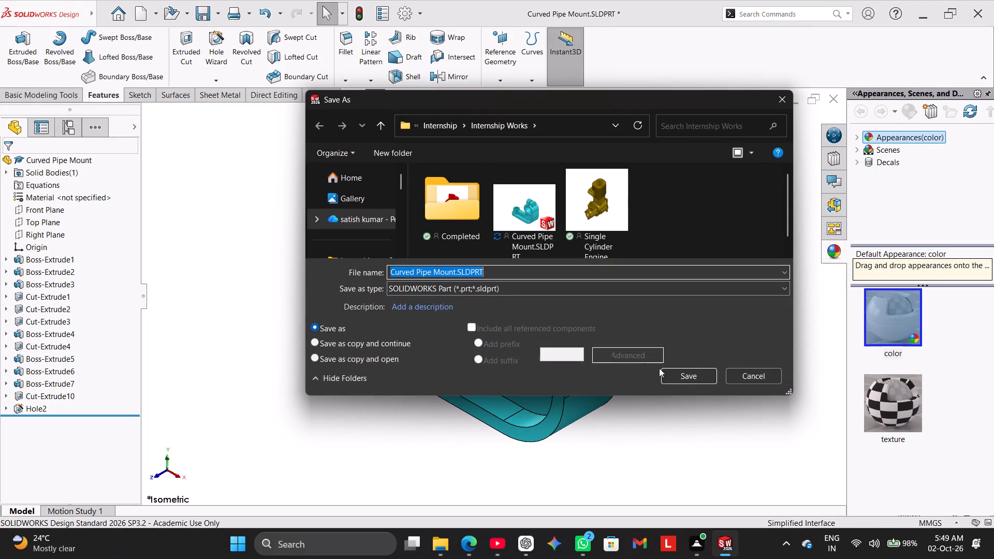
pyautogui.click(698, 383)
pyautogui.click(521, 268)
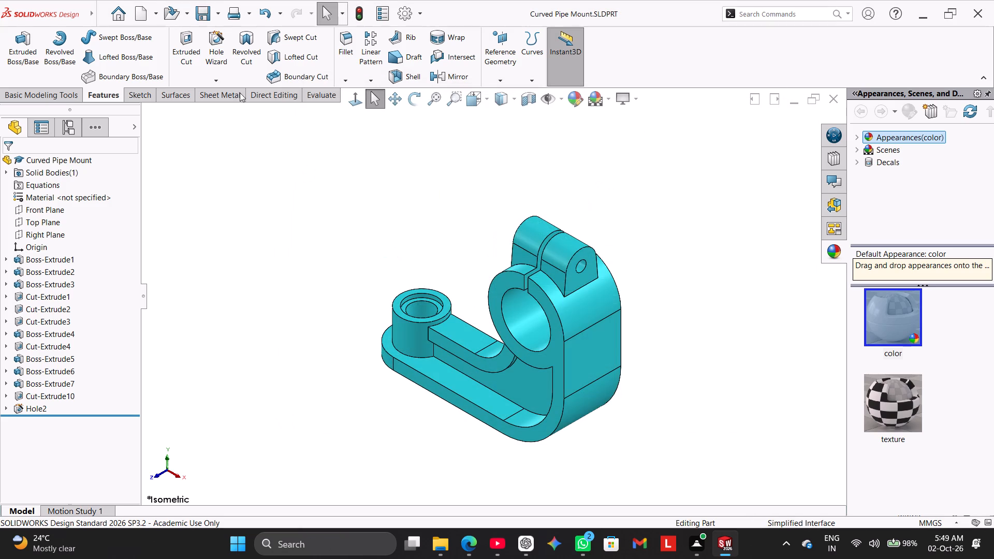
# Export the part as Curved Pipe Mount.pdf in Adobe Portable Document Format to the Internship Works folder, overwriting the existing PDF.
pyautogui.click(221, 19)
pyautogui.click(230, 47)
pyautogui.click(663, 289)
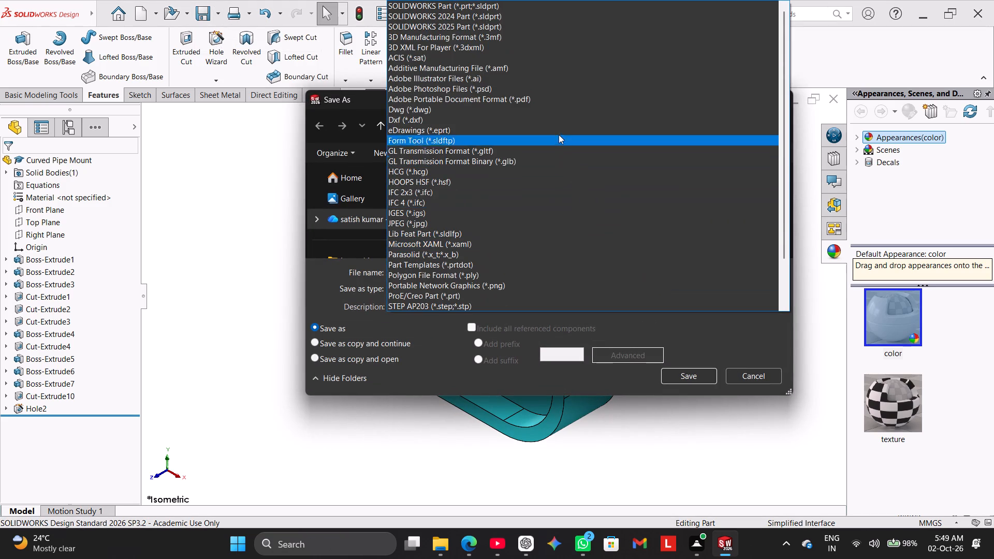
pyautogui.click(560, 102)
pyautogui.click(681, 397)
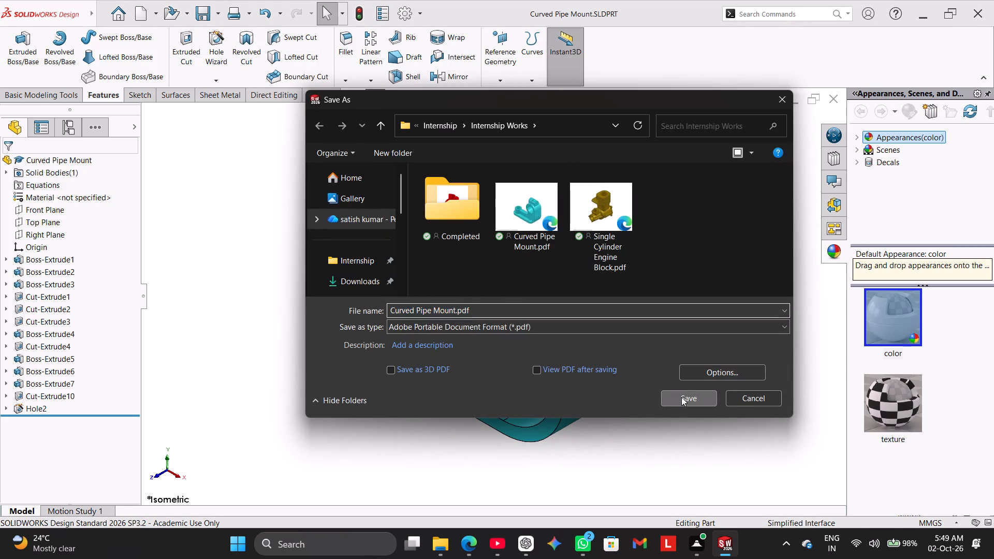
pyautogui.click(529, 273)
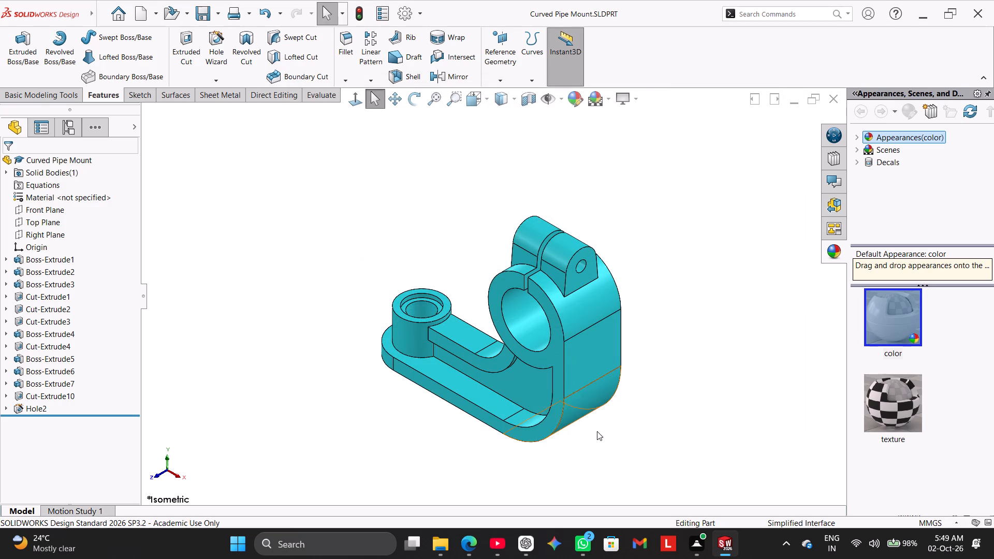